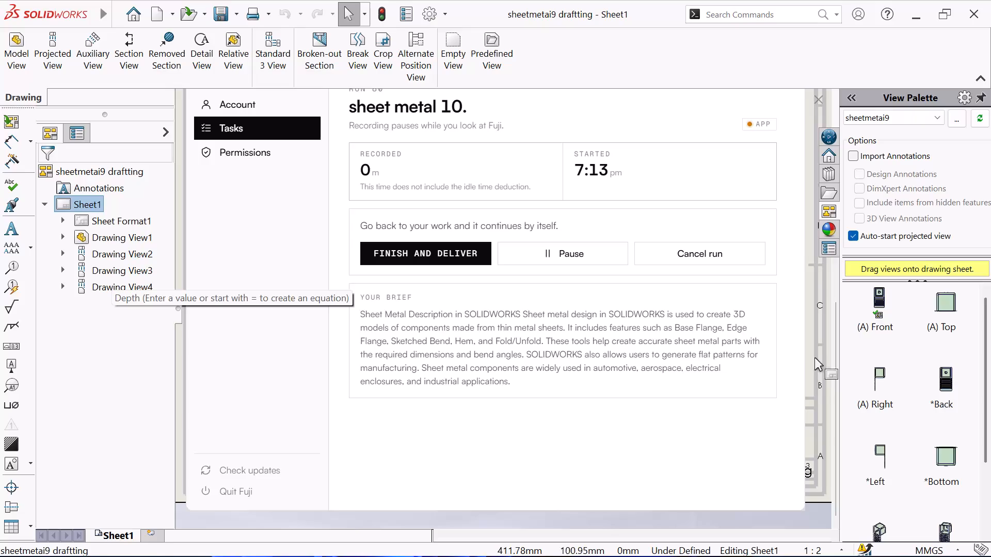
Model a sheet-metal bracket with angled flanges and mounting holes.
Close the open sheetmetai9 drawing and its part document.
{"action": "left_click", "coordinate": [606, 512]}
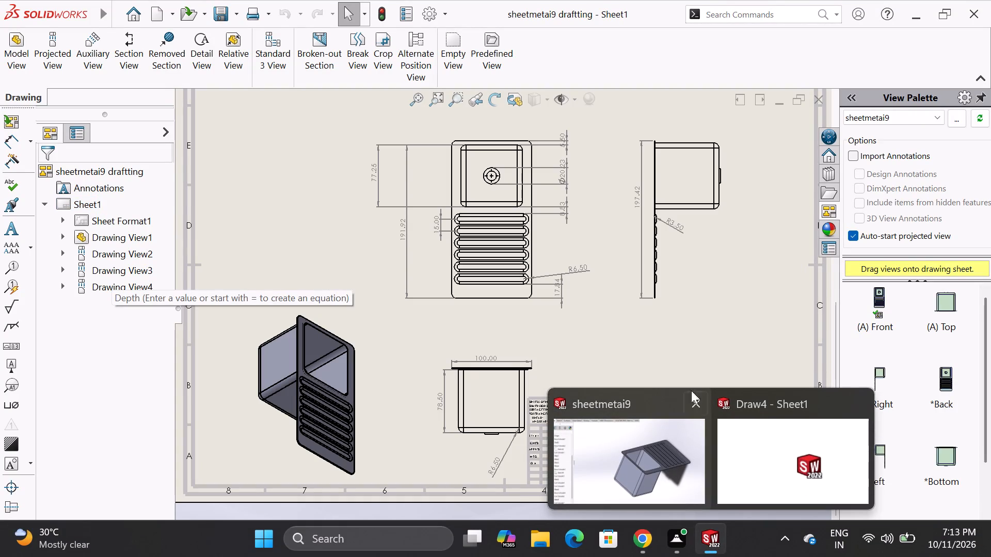
{"action": "left_click", "coordinate": [817, 105]}
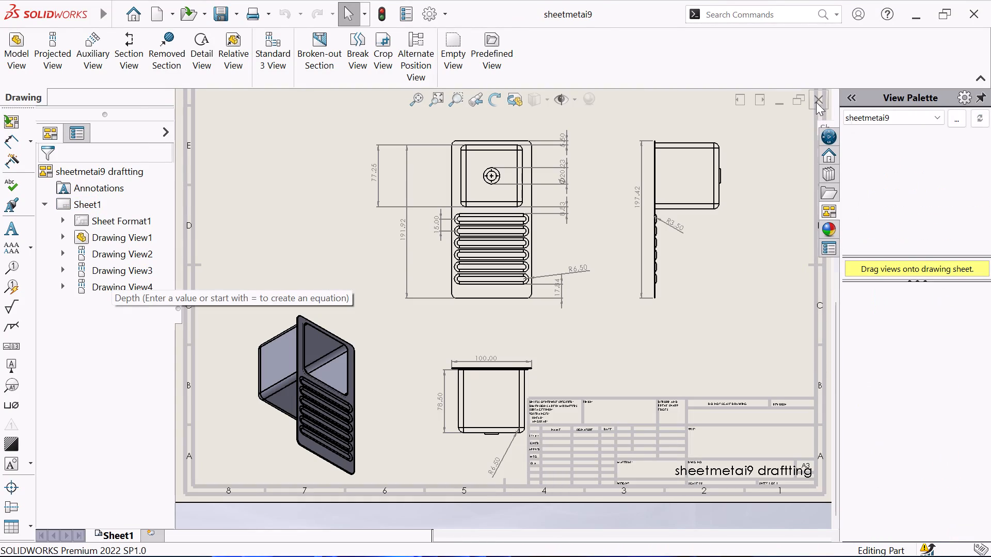
{"action": "left_click", "coordinate": [822, 95]}
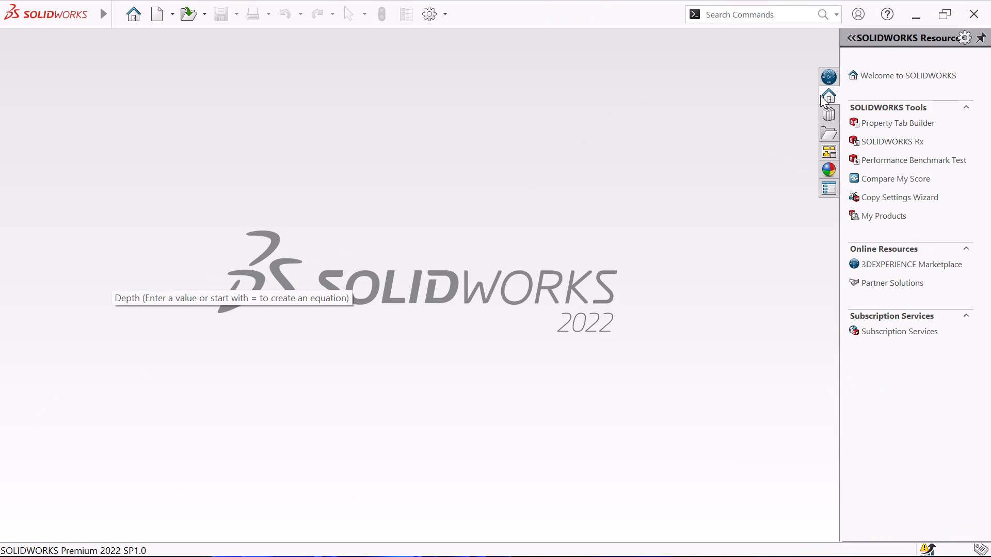
Create a new part document.
{"action": "left_click", "coordinate": [178, 8]}
{"action": "left_click", "coordinate": [175, 34]}
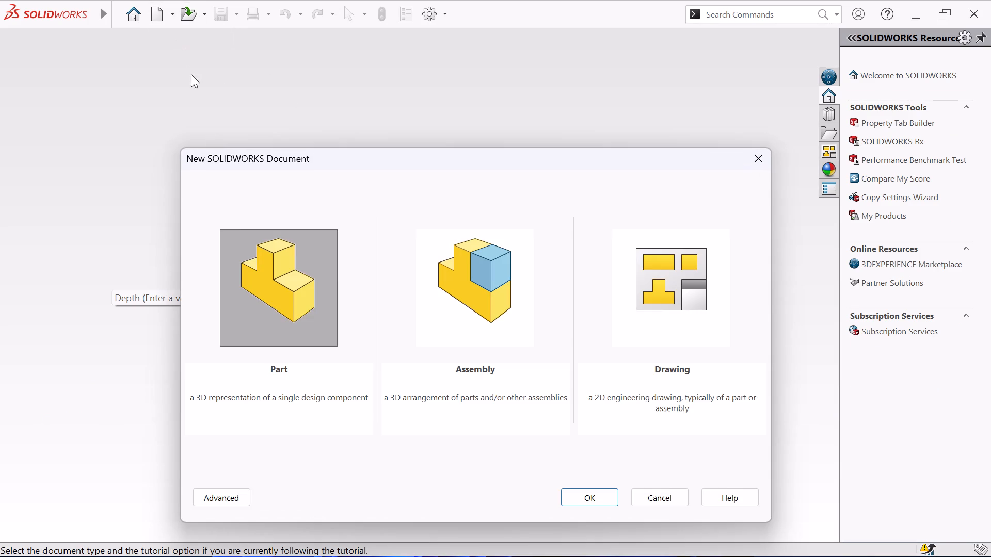
{"action": "left_click", "coordinate": [579, 497]}
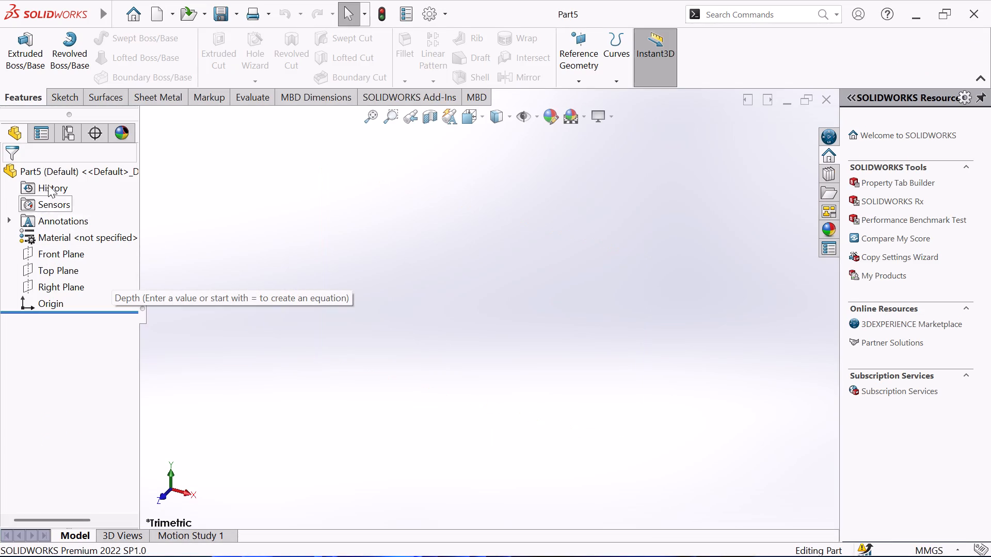
Start a sketch on the Front Plane and draw a horizontal centerline about 337 mm long through the origin.
{"action": "left_click", "coordinate": [57, 249]}
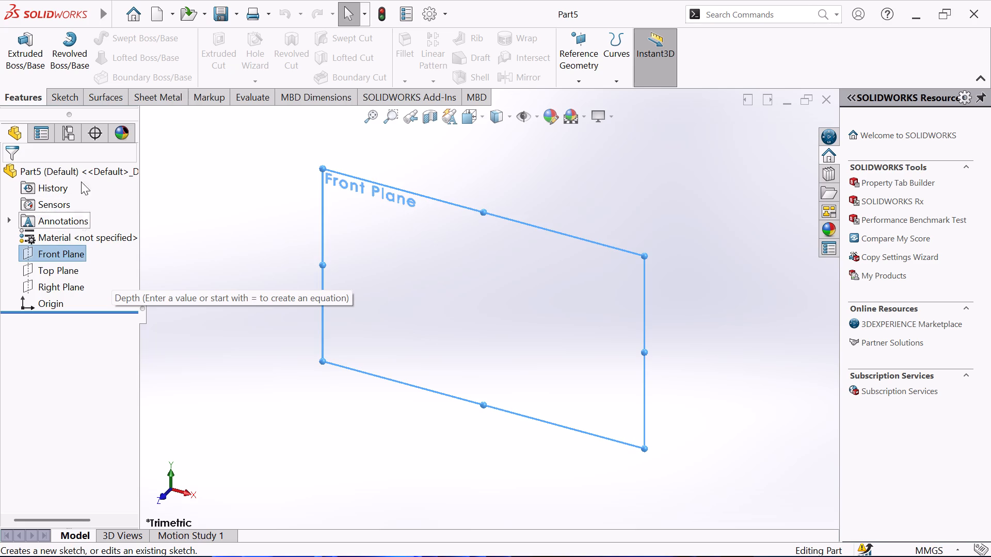
{"action": "left_click", "coordinate": [76, 103]}
{"action": "left_click", "coordinate": [23, 57]}
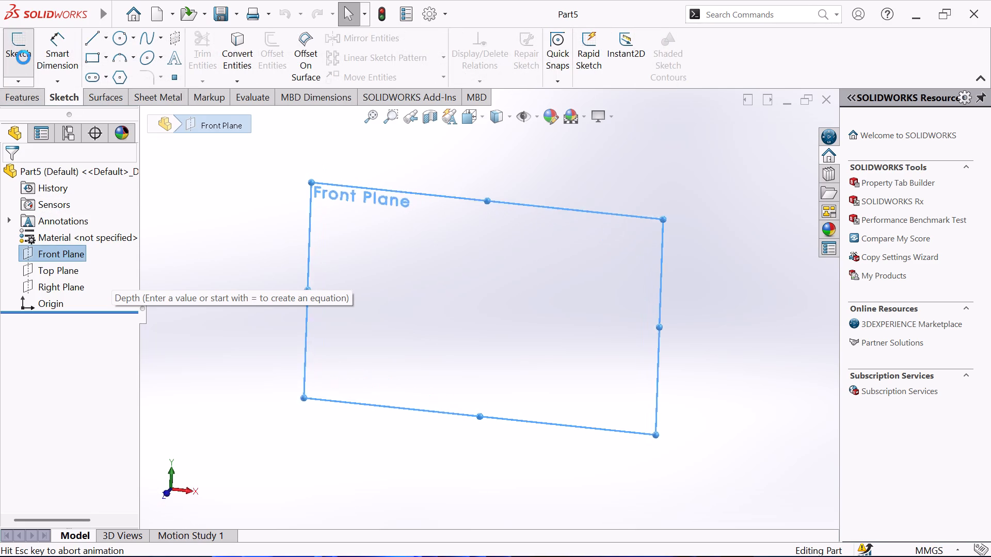
{"action": "left_click", "coordinate": [107, 36]}
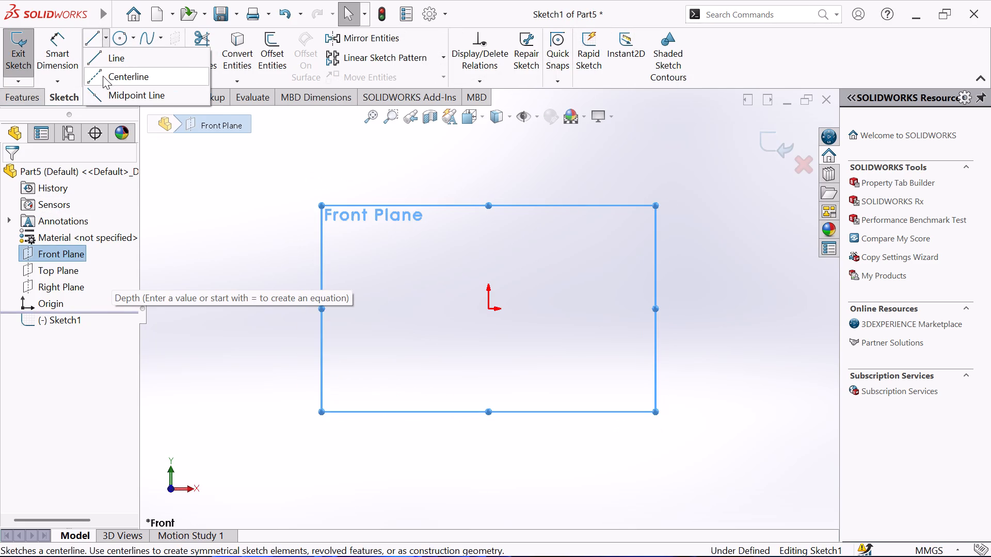
{"action": "left_click", "coordinate": [100, 76]}
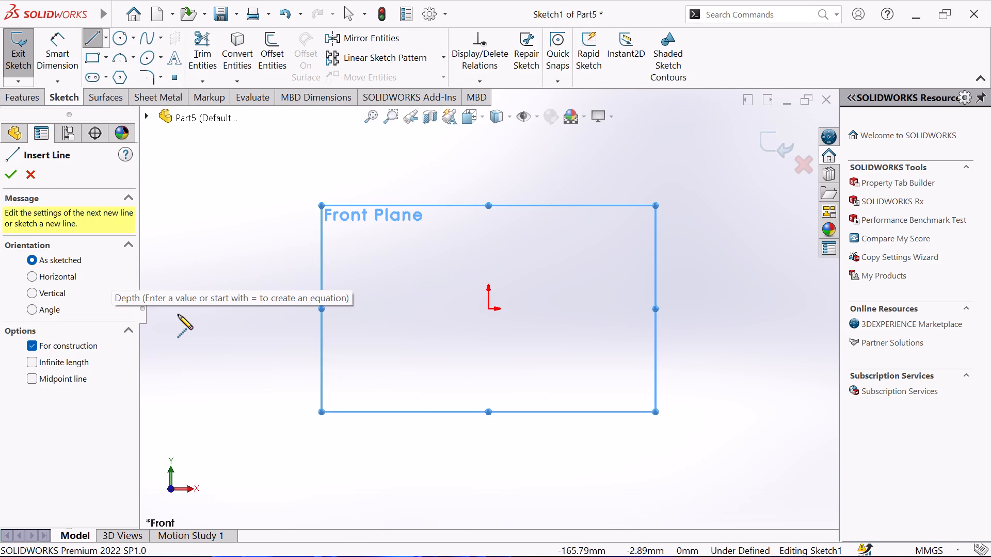
{"action": "left_click", "coordinate": [186, 306]}
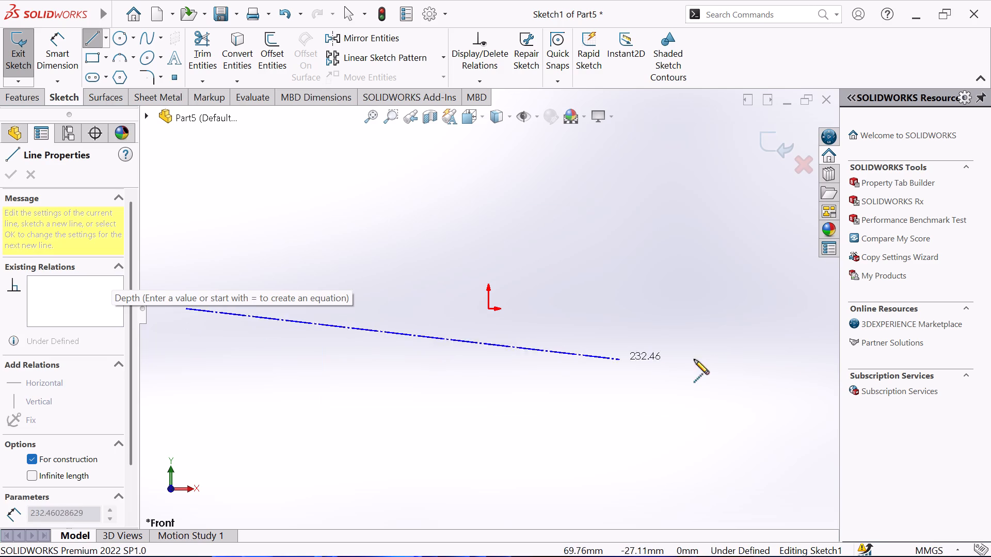
{"action": "left_click", "coordinate": [818, 312]}
{"action": "right_click", "coordinate": [685, 274]}
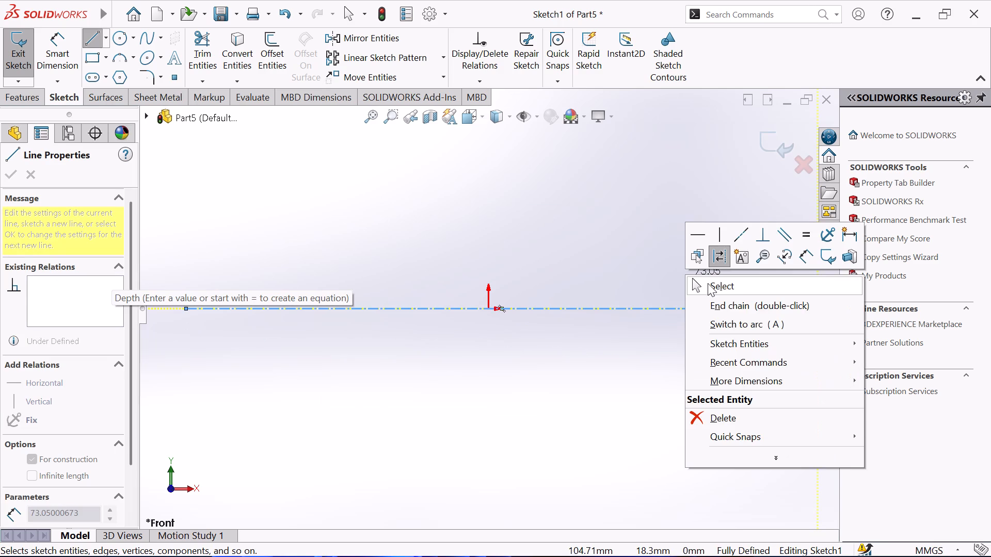
{"action": "left_click", "coordinate": [708, 283]}
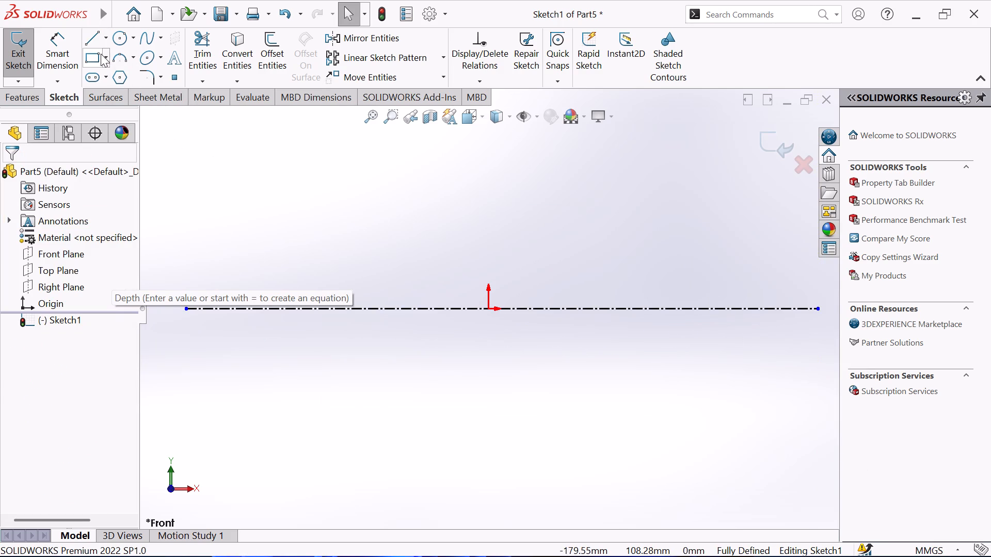
Draw a vertical centerline through the origin, extending above and below the horizontal centerline.
{"action": "left_click", "coordinate": [105, 43]}
{"action": "left_click", "coordinate": [119, 79]}
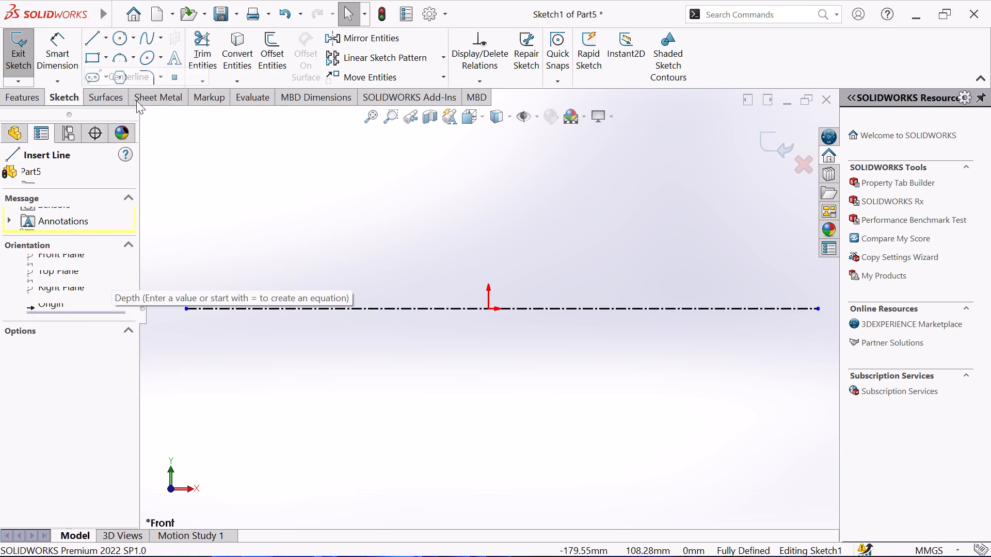
{"action": "left_click", "coordinate": [487, 132]}
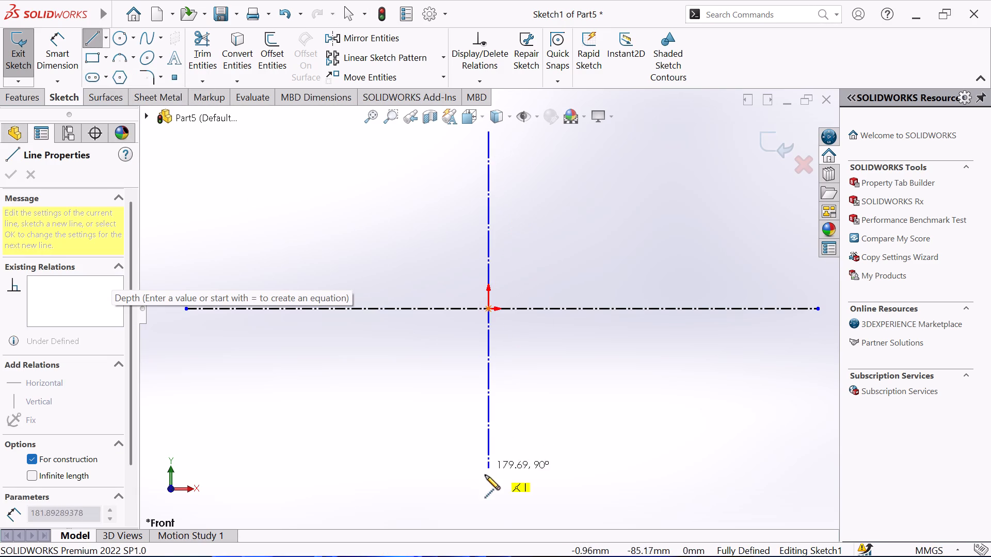
{"action": "left_click", "coordinate": [487, 499]}
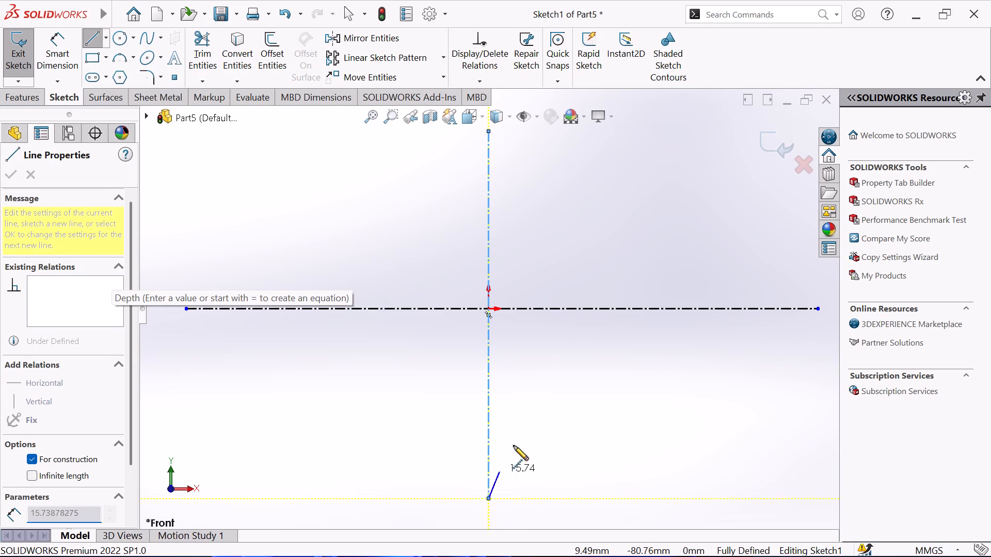
{"action": "right_click", "coordinate": [567, 396]}
{"action": "left_click", "coordinate": [614, 378]}
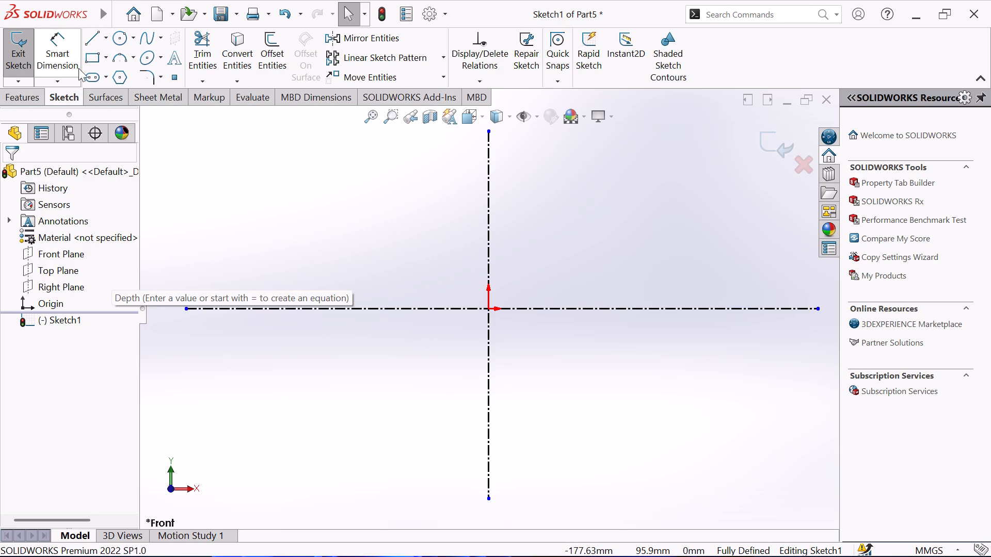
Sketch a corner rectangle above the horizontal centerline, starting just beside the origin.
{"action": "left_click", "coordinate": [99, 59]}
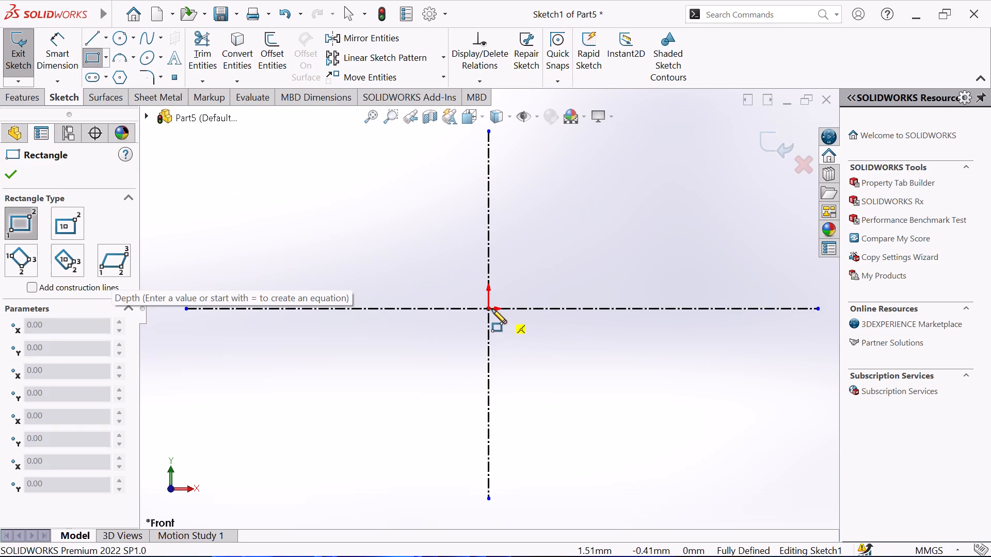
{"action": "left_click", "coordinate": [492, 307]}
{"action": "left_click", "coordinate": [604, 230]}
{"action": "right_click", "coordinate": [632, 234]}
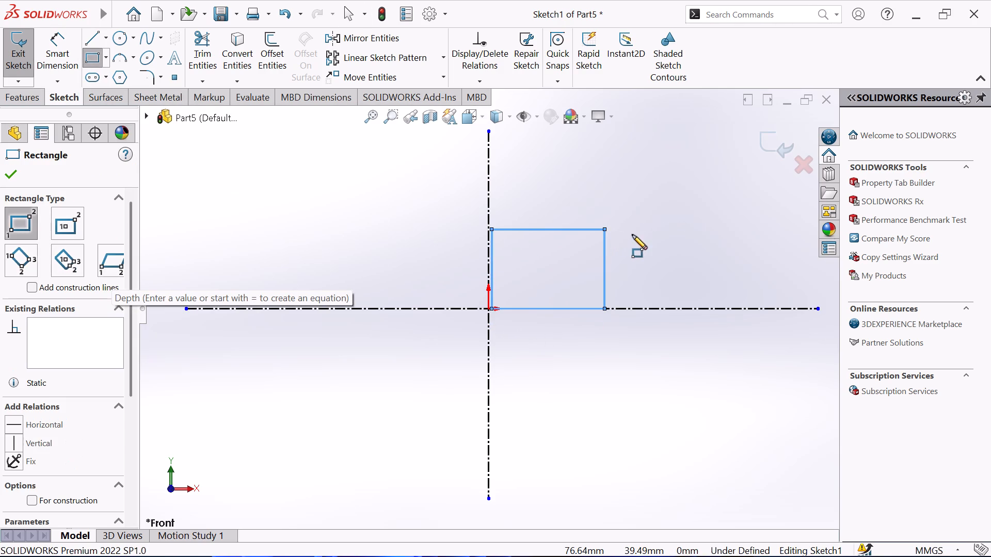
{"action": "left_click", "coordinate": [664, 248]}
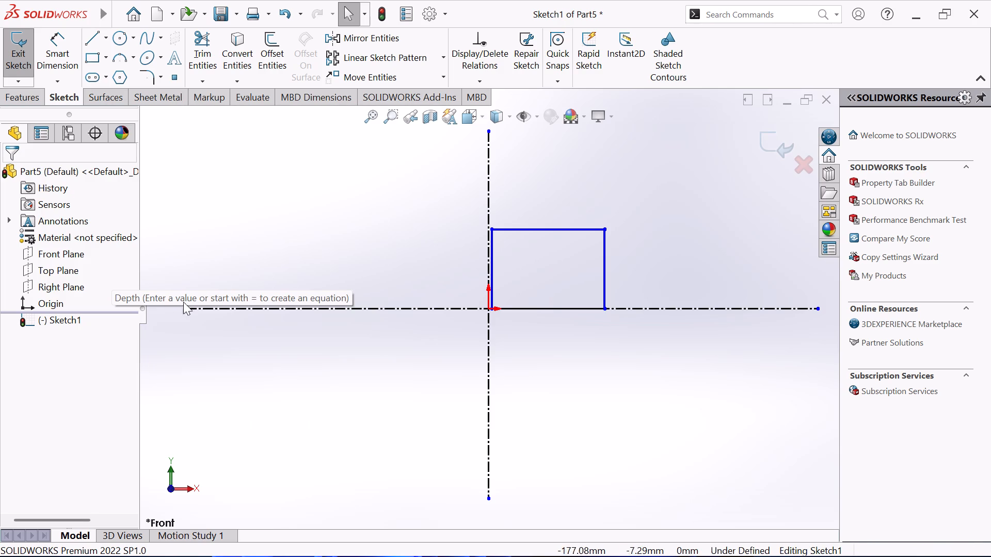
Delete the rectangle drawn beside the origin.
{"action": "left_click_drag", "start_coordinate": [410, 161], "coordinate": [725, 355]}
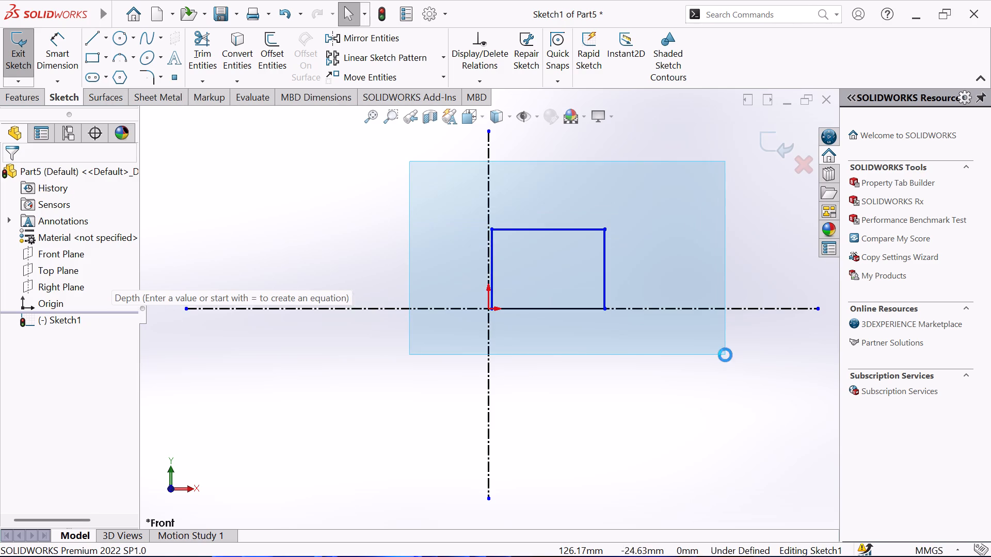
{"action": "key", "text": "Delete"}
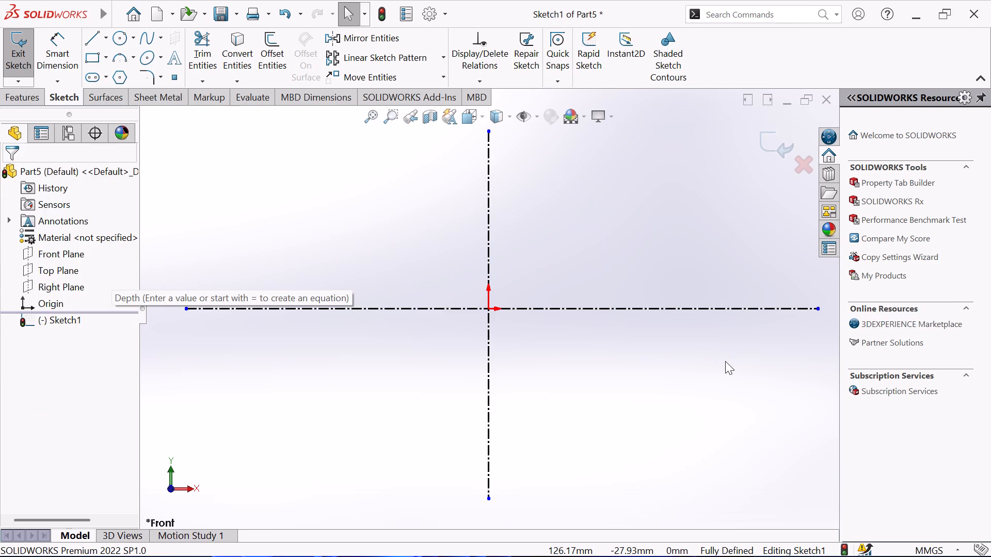
Sketch a corner rectangle from the origin into the upper-right quadrant, about 81 mm wide and 60 mm high.
{"action": "left_click", "coordinate": [104, 60]}
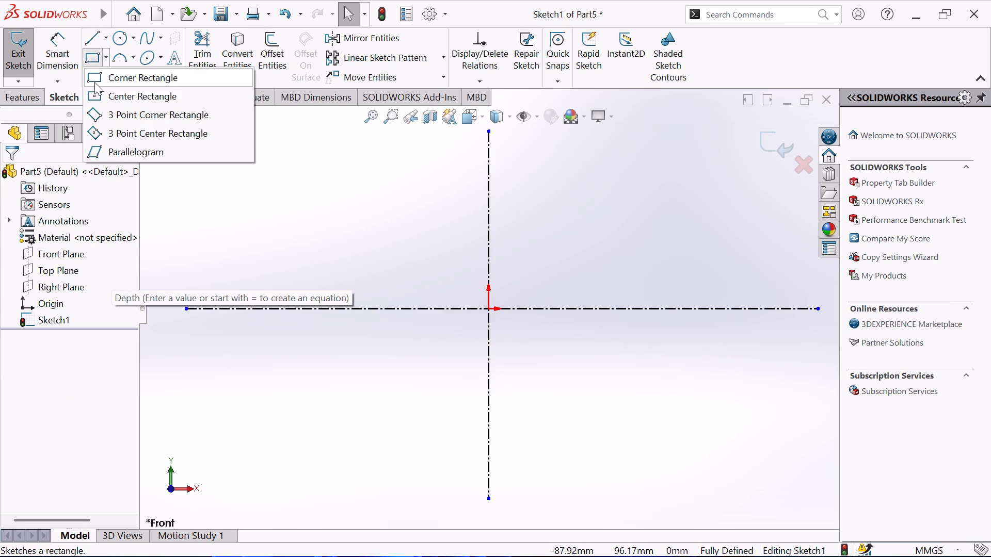
{"action": "left_click", "coordinate": [87, 55]}
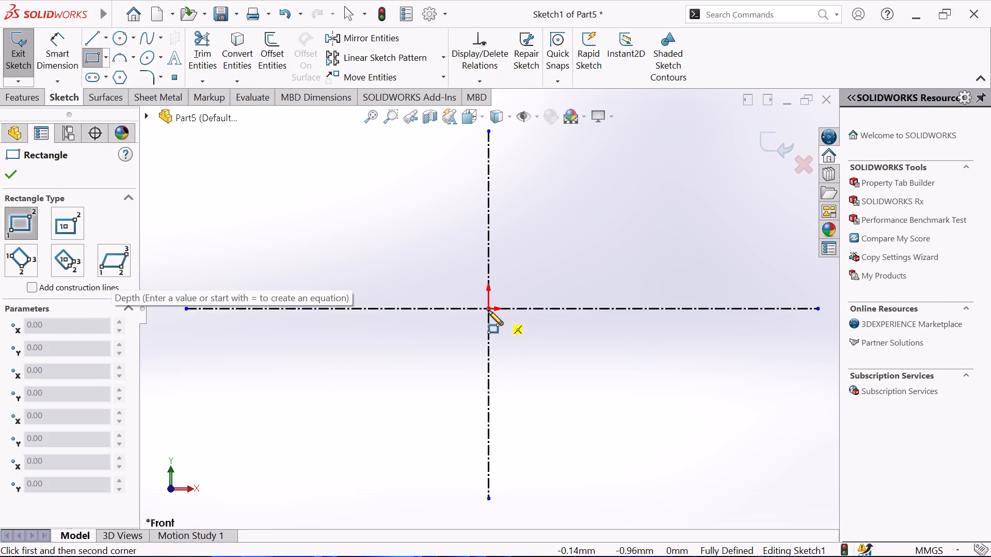
{"action": "left_click", "coordinate": [488, 309]}
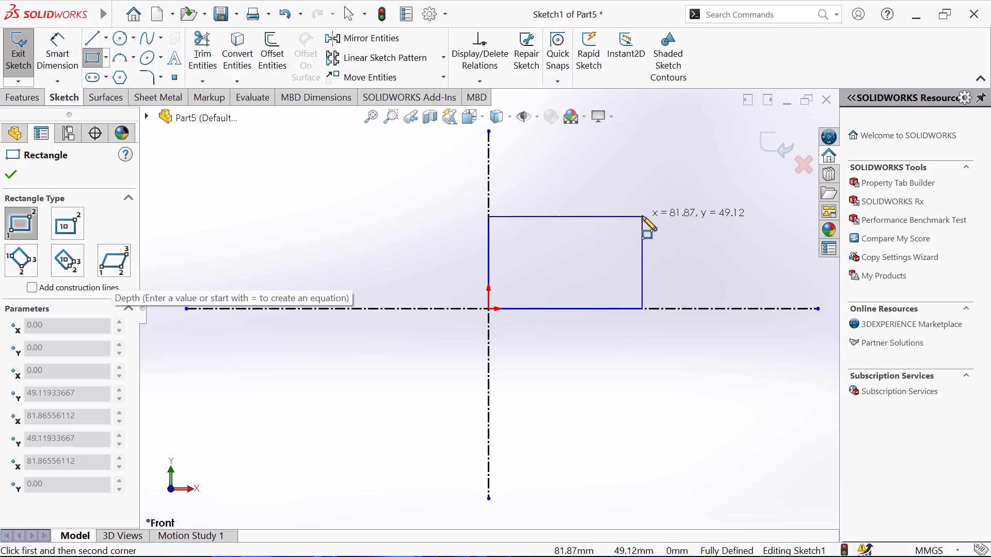
{"action": "left_click", "coordinate": [639, 195]}
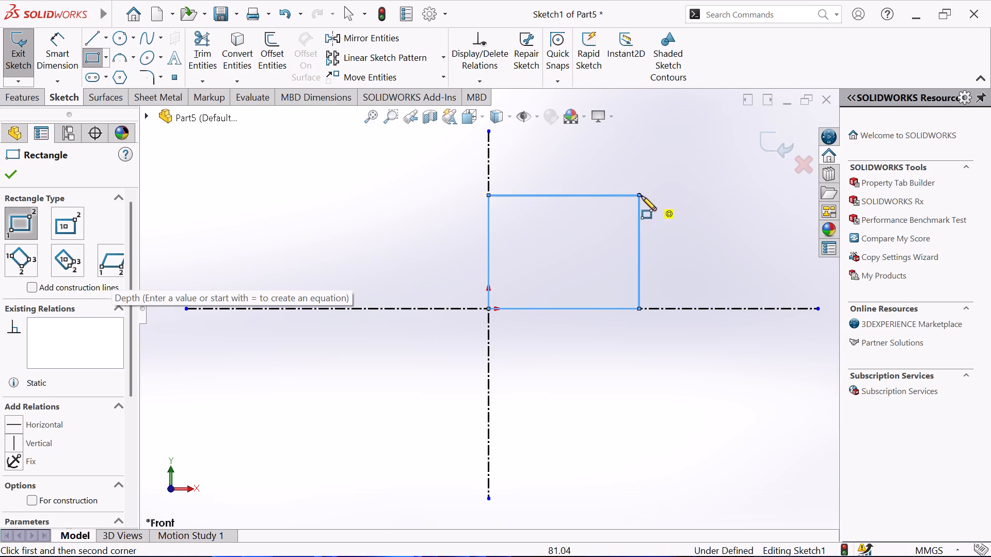
{"action": "right_click", "coordinate": [675, 217]}
{"action": "left_click", "coordinate": [701, 227]}
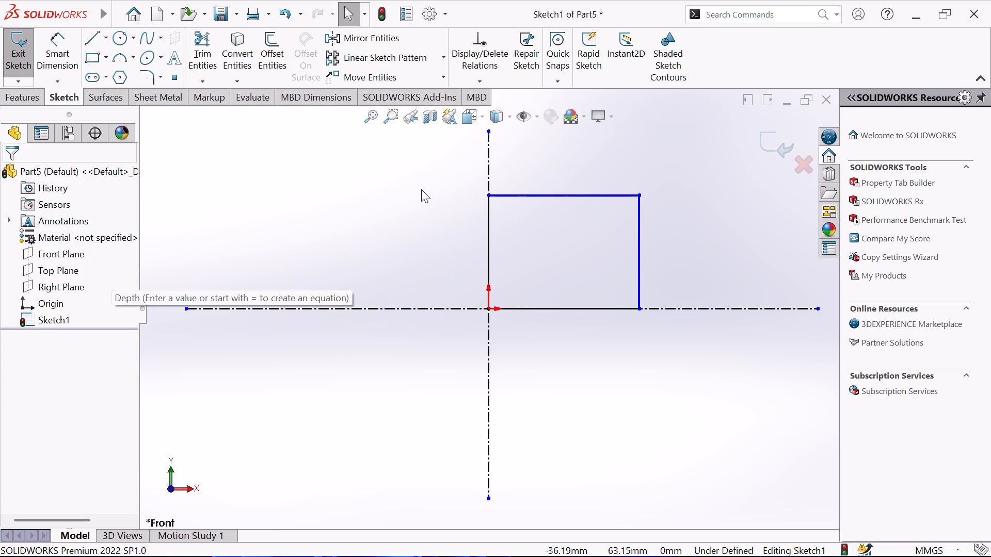
Dimension the rectangle's right vertical side to 25 mm.
{"action": "left_click", "coordinate": [52, 49]}
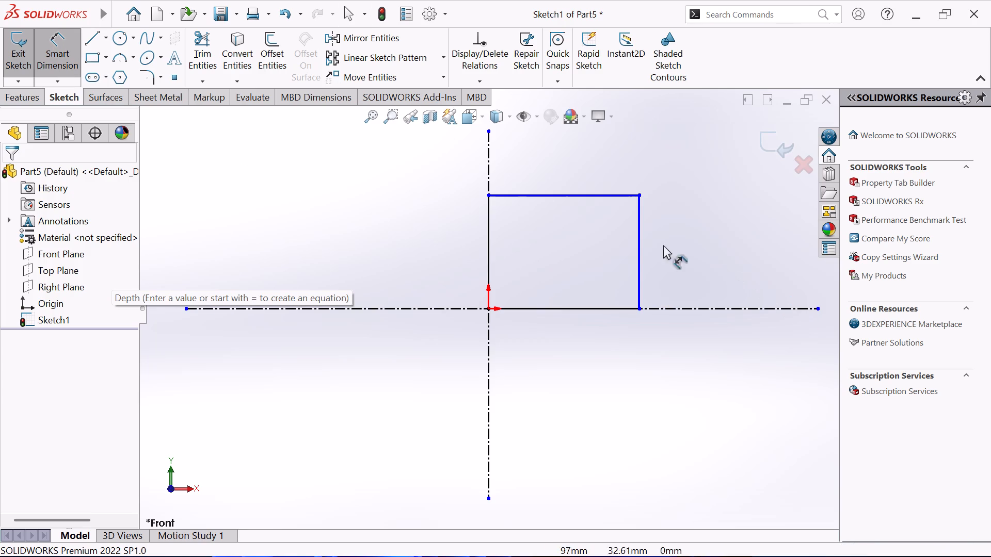
{"action": "left_click", "coordinate": [640, 221]}
{"action": "left_click", "coordinate": [761, 266]}
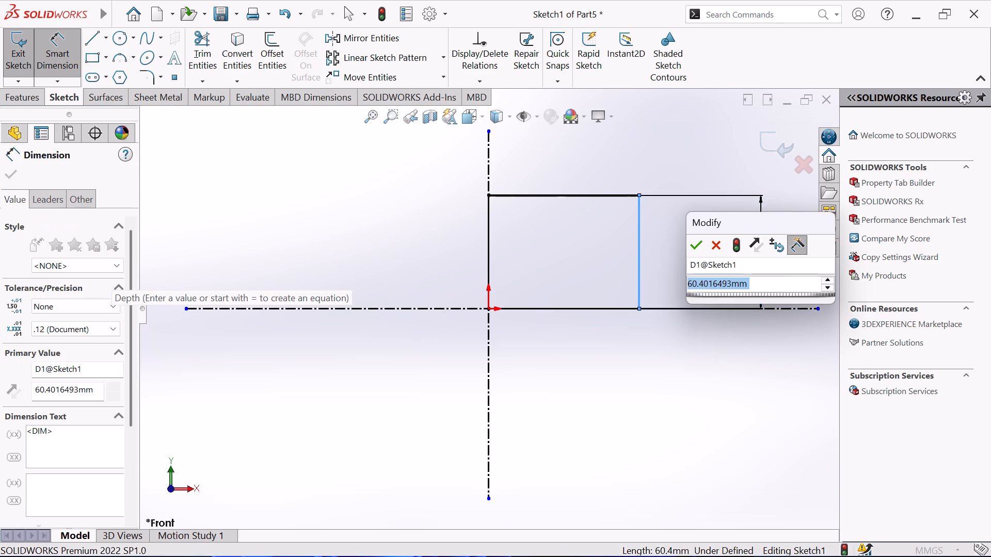
{"action": "key", "text": "2"}
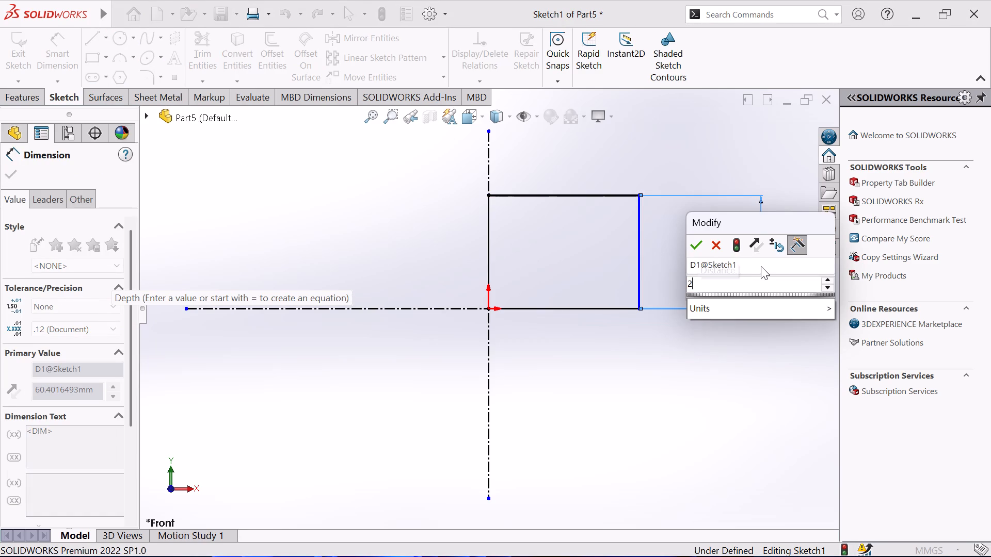
{"action": "key", "text": "5"}
{"action": "key", "text": "Return"}
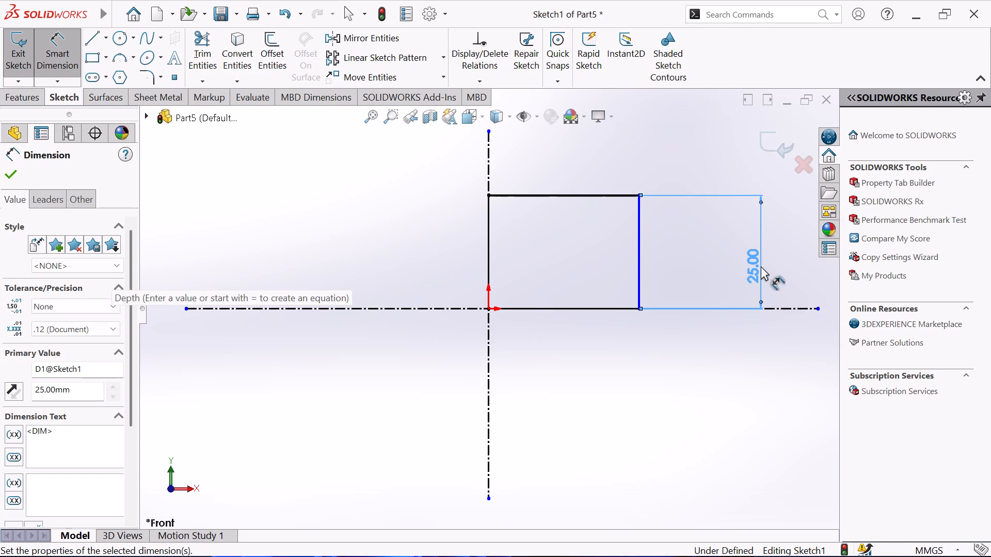
Dimension the rectangle's top edge to 40 mm and leave the dimension tool.
{"action": "left_click", "coordinate": [620, 193]}
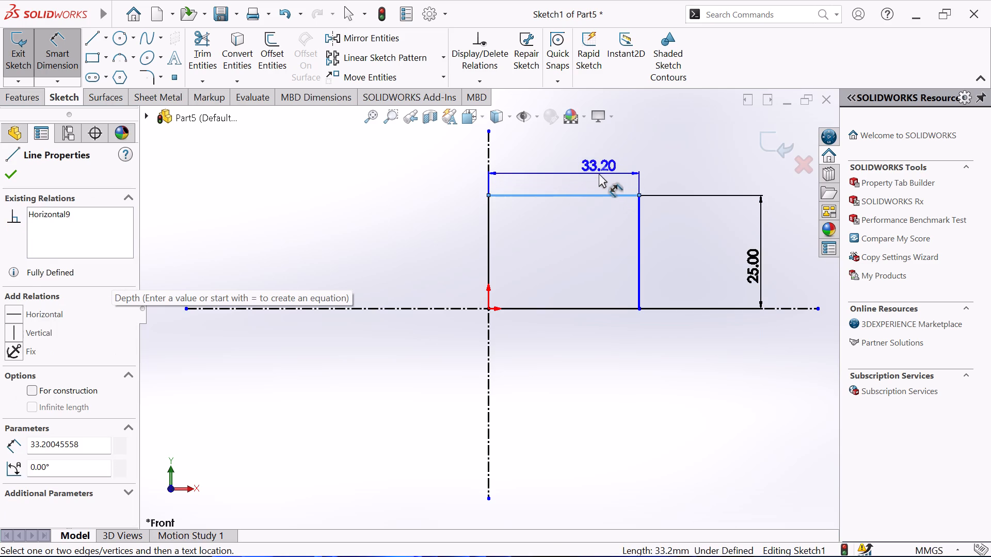
{"action": "left_click", "coordinate": [598, 173]}
{"action": "key", "text": "4"}
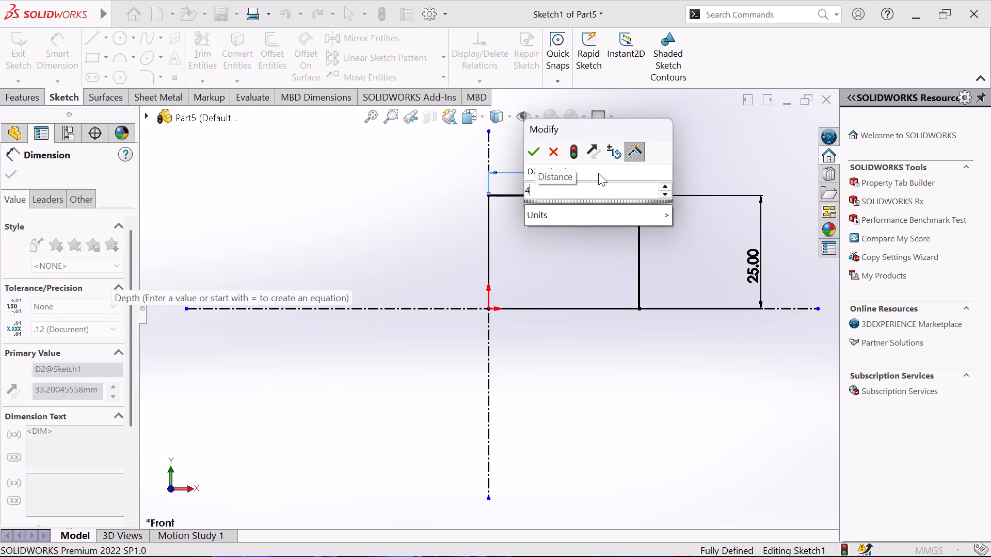
{"action": "key", "text": "0"}
{"action": "key", "text": "Return"}
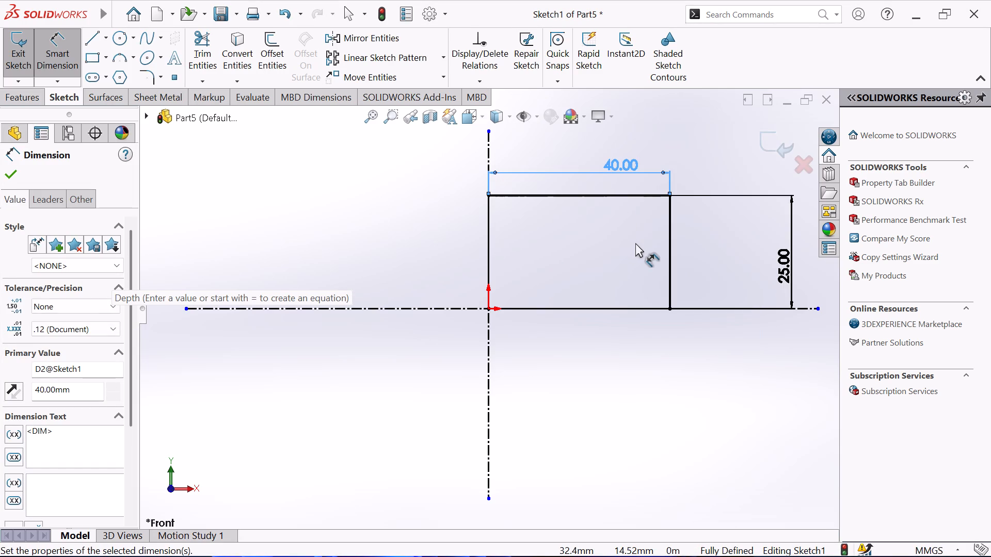
{"action": "right_click", "coordinate": [415, 234]}
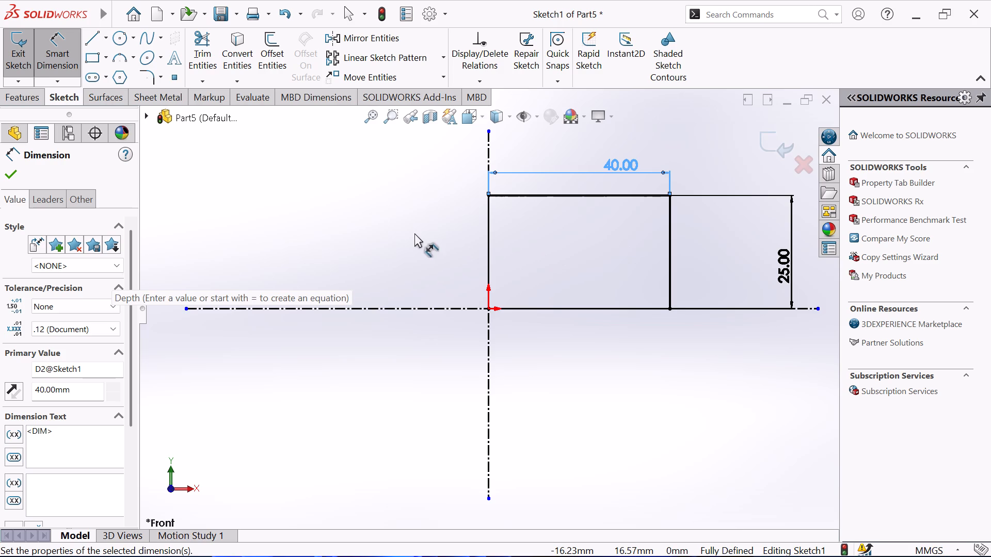
{"action": "left_click", "coordinate": [438, 275]}
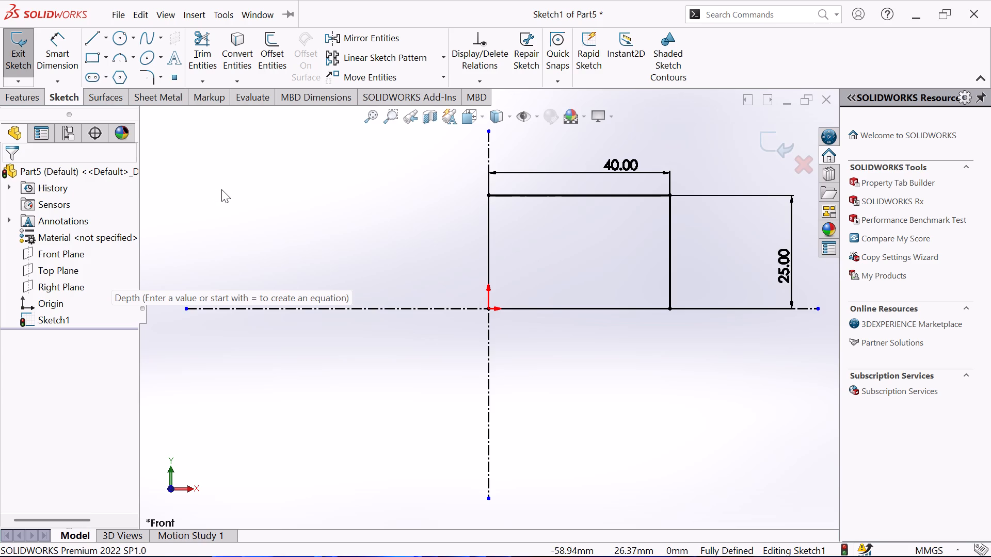
Chamfer the rectangle's upper-right corner with Sketch Chamfer, using an equal distance of 10 mm.
{"action": "left_click", "coordinate": [161, 80]}
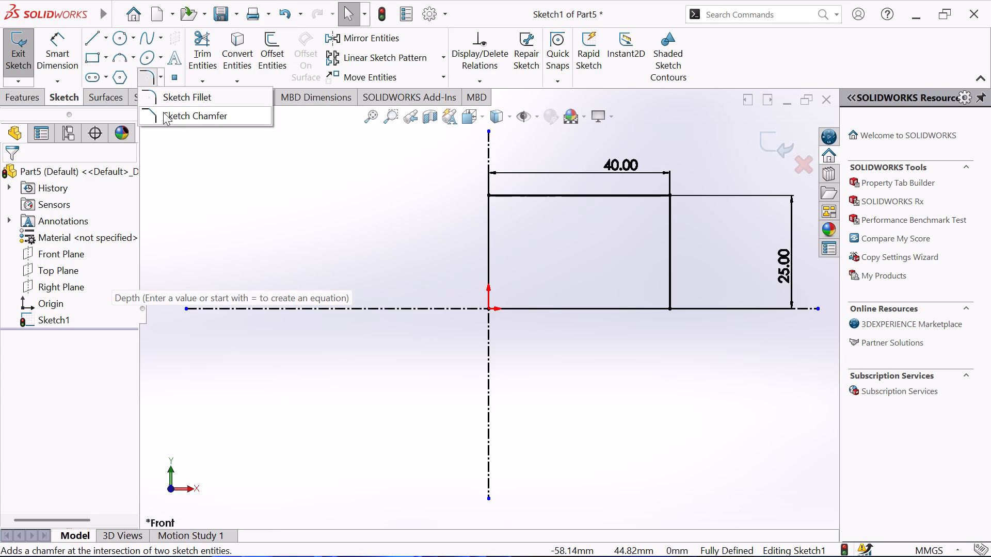
{"action": "left_click", "coordinate": [164, 112]}
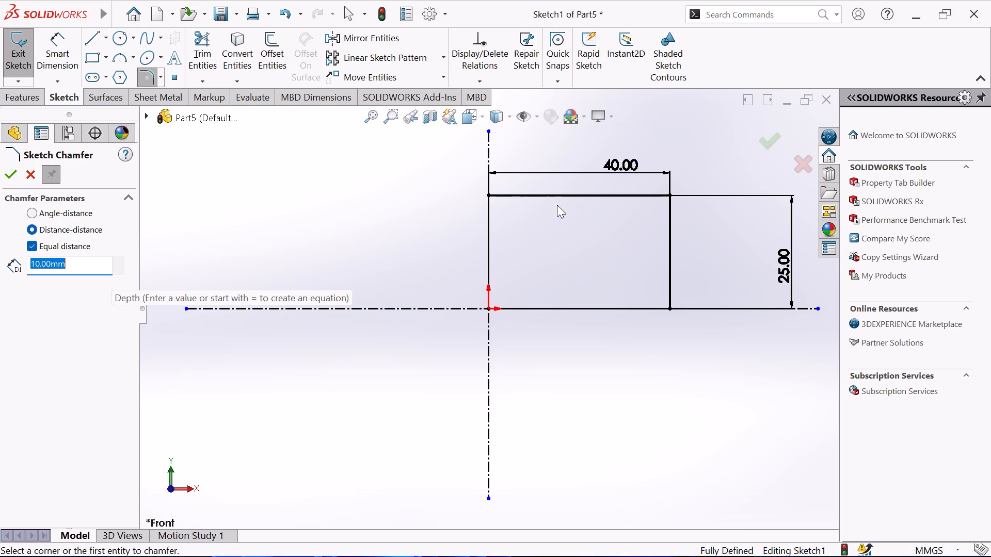
{"action": "left_click", "coordinate": [669, 195]}
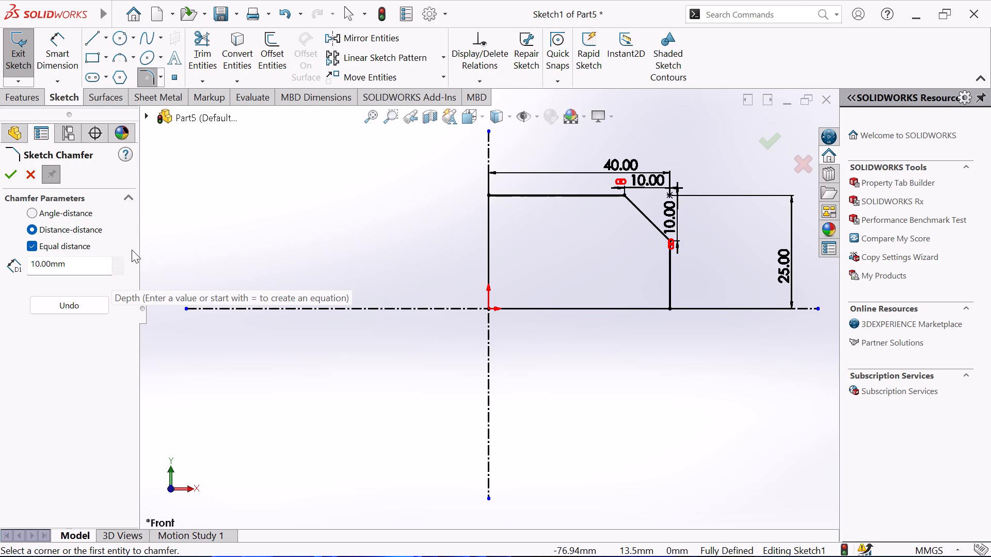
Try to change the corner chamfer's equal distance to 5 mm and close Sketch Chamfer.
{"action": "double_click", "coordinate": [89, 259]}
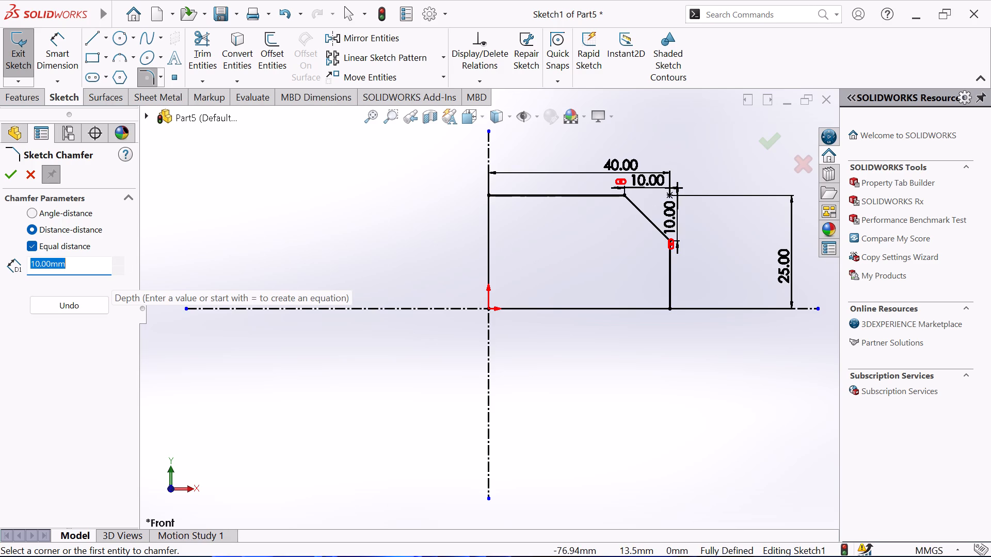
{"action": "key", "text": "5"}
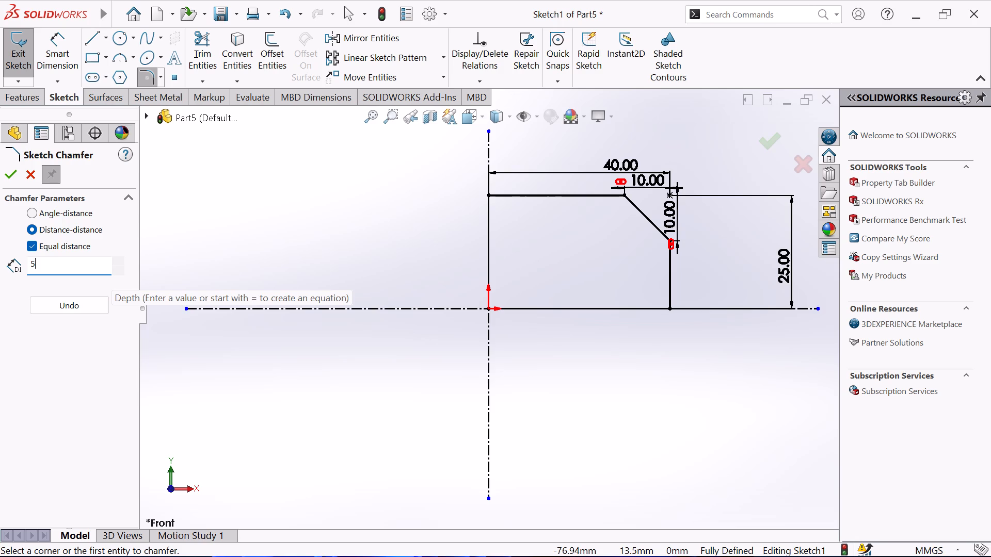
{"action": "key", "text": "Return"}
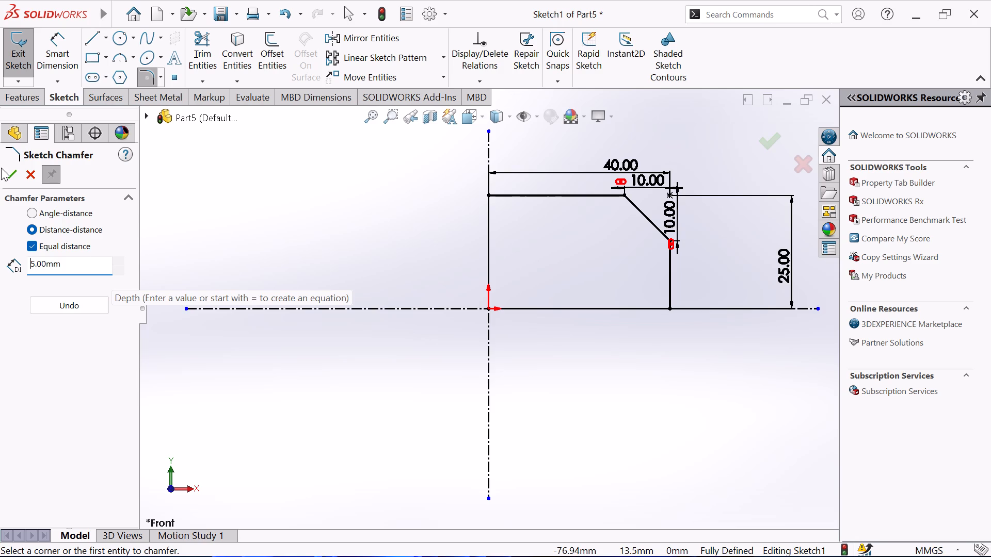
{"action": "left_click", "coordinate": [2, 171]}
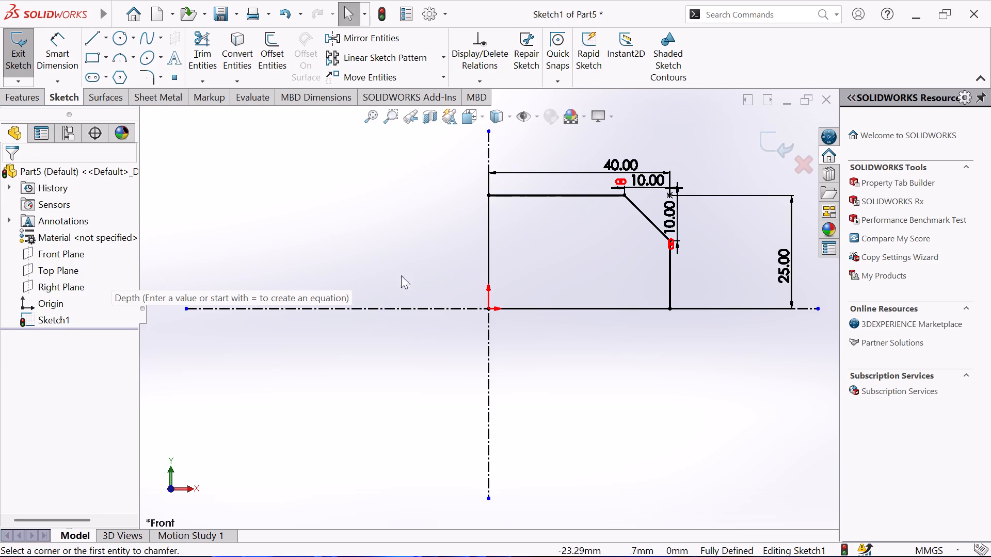
Set the chamfer's horizontal dimension along the top edge to 5 mm.
{"action": "double_click", "coordinate": [658, 179]}
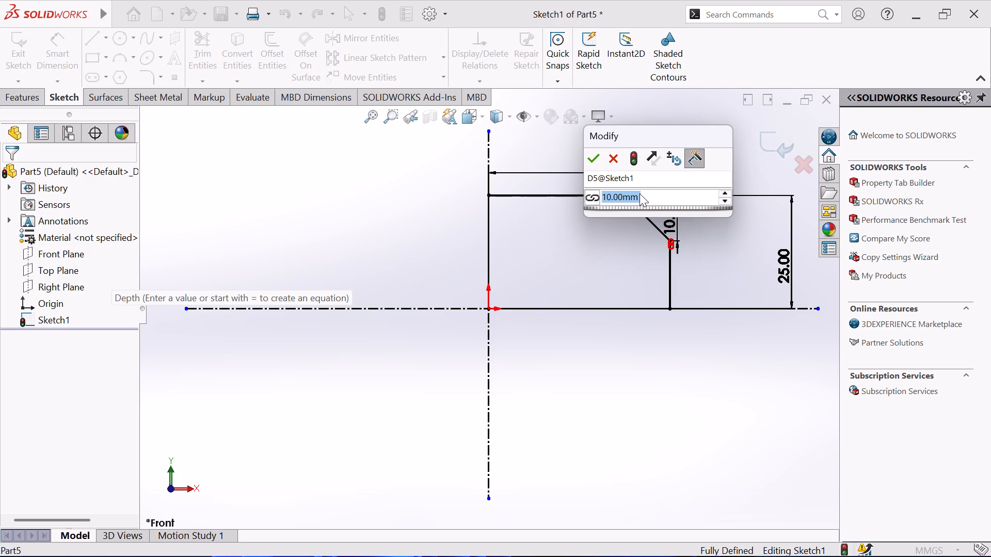
{"action": "key", "text": "5"}
{"action": "key", "text": "Return"}
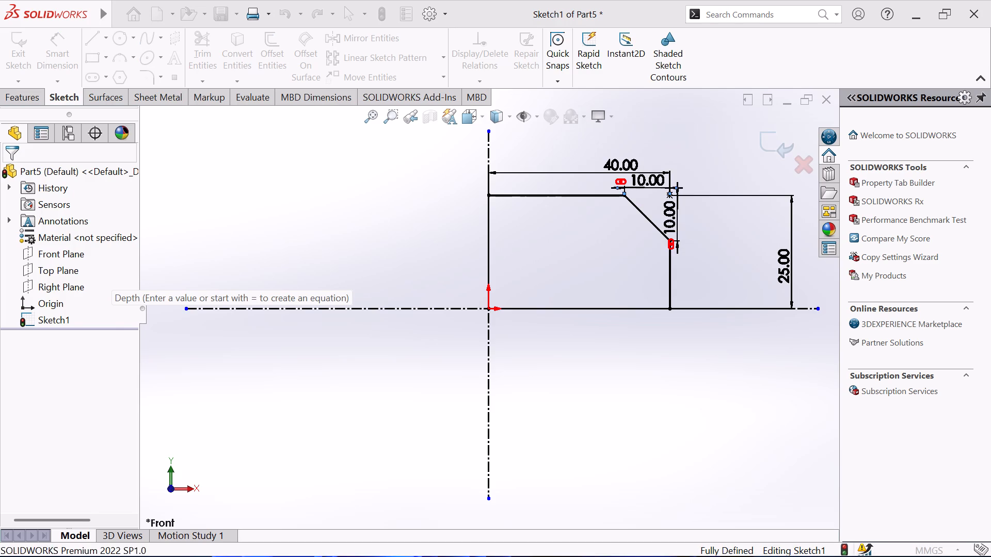
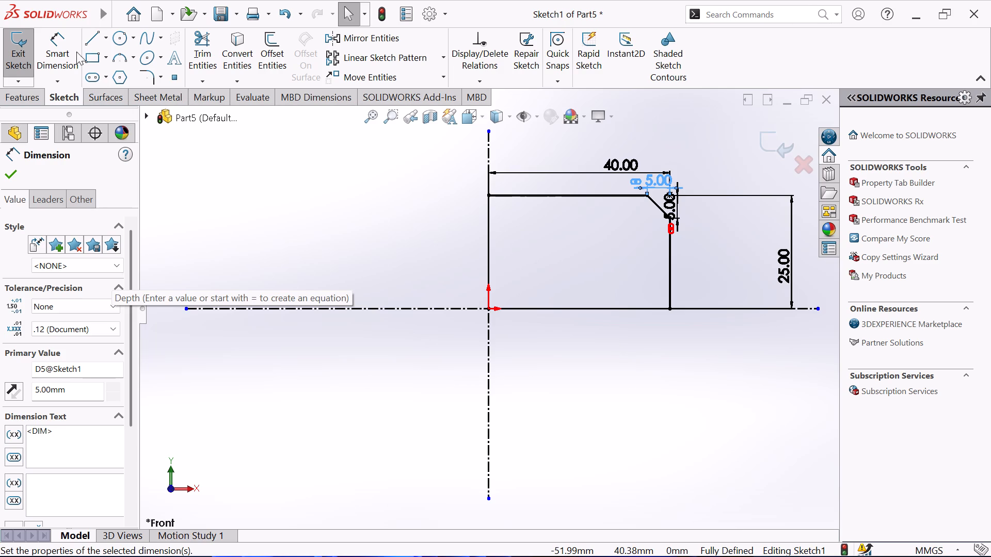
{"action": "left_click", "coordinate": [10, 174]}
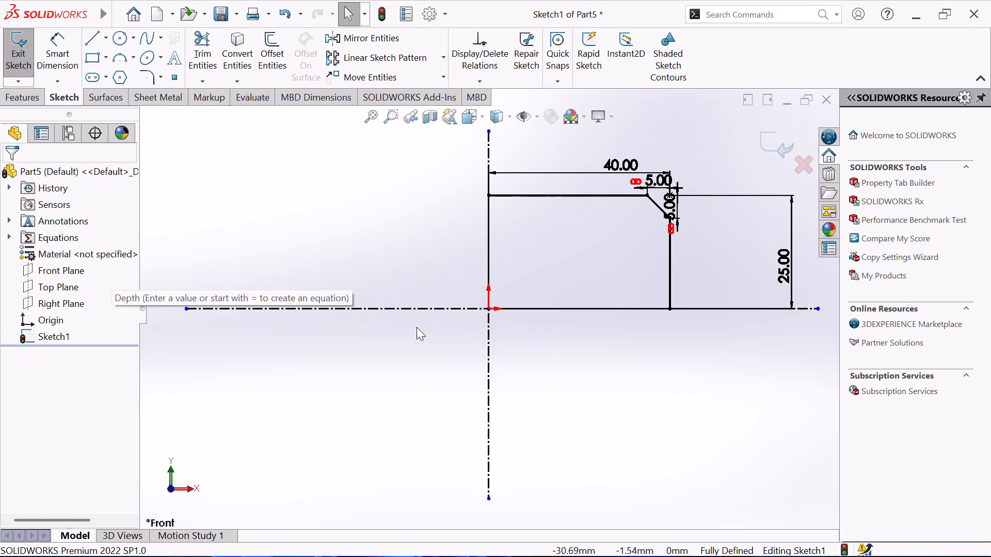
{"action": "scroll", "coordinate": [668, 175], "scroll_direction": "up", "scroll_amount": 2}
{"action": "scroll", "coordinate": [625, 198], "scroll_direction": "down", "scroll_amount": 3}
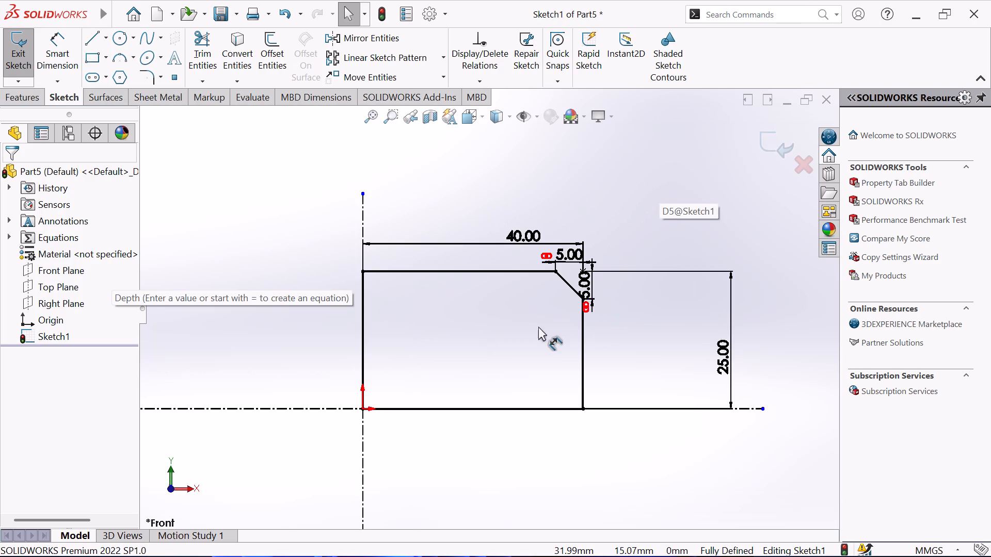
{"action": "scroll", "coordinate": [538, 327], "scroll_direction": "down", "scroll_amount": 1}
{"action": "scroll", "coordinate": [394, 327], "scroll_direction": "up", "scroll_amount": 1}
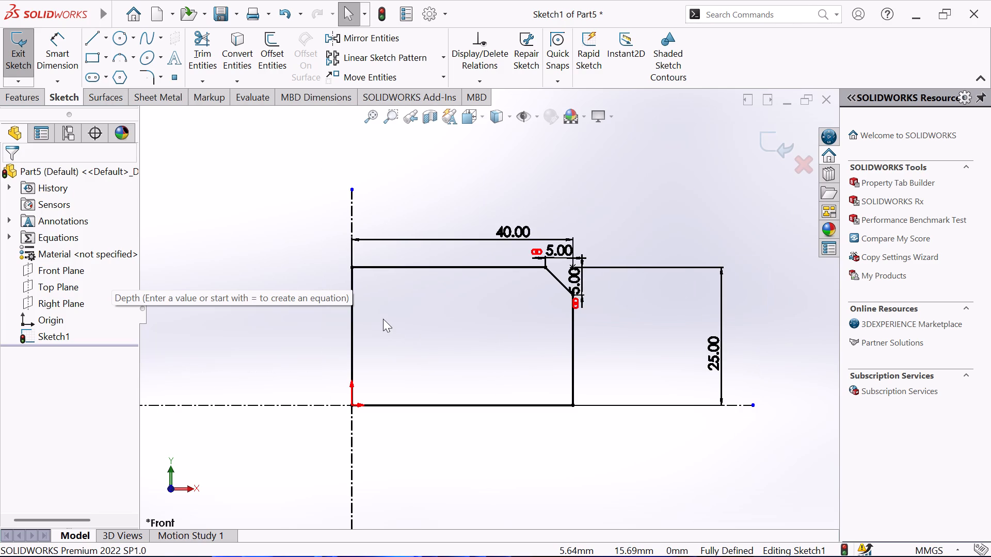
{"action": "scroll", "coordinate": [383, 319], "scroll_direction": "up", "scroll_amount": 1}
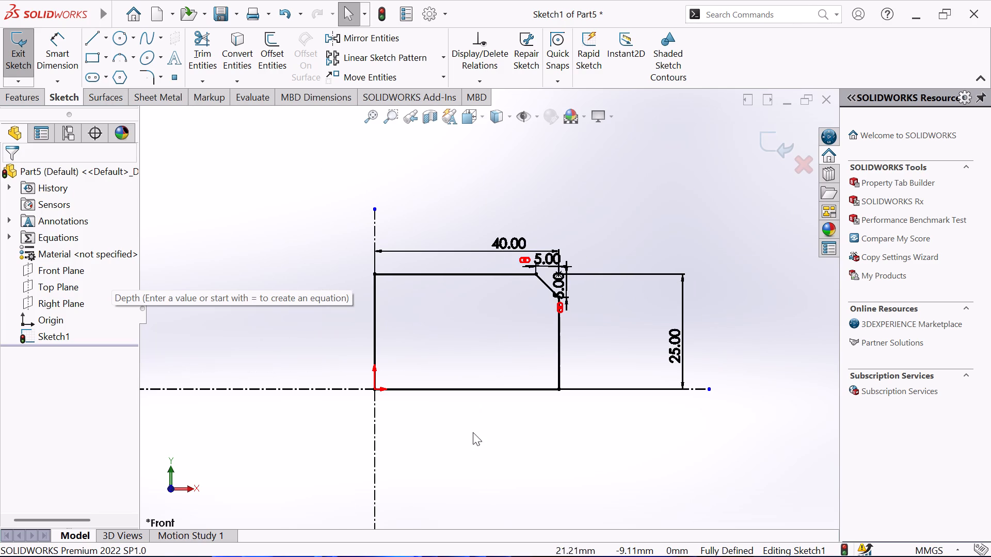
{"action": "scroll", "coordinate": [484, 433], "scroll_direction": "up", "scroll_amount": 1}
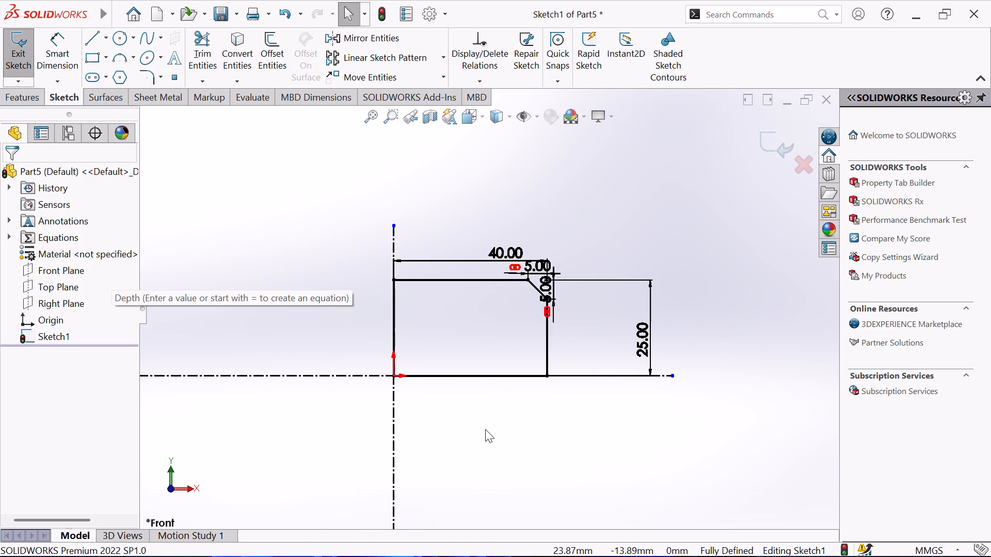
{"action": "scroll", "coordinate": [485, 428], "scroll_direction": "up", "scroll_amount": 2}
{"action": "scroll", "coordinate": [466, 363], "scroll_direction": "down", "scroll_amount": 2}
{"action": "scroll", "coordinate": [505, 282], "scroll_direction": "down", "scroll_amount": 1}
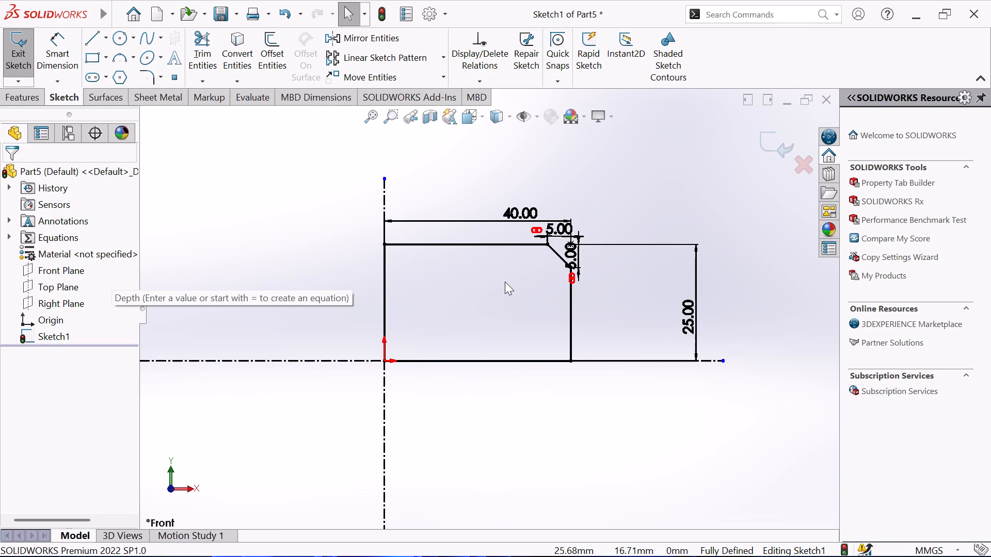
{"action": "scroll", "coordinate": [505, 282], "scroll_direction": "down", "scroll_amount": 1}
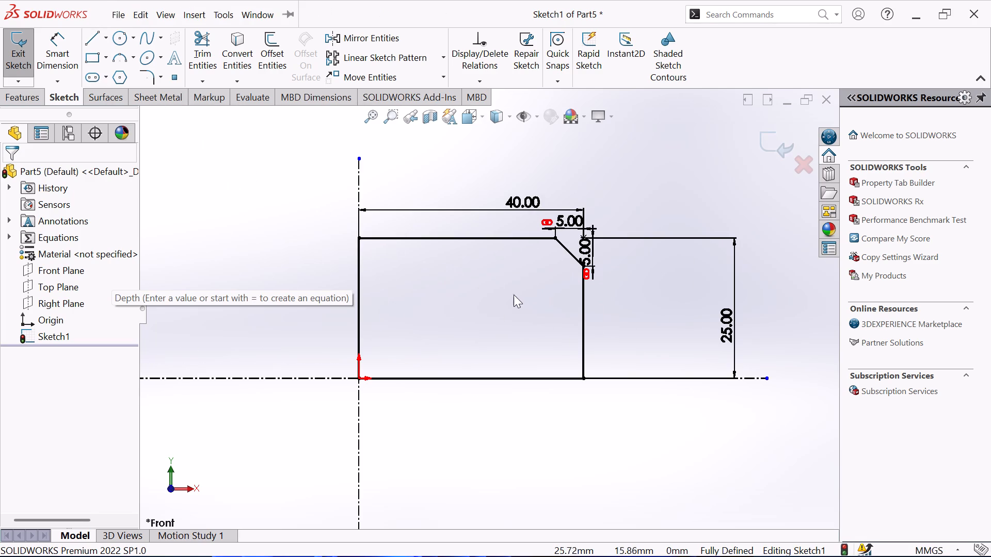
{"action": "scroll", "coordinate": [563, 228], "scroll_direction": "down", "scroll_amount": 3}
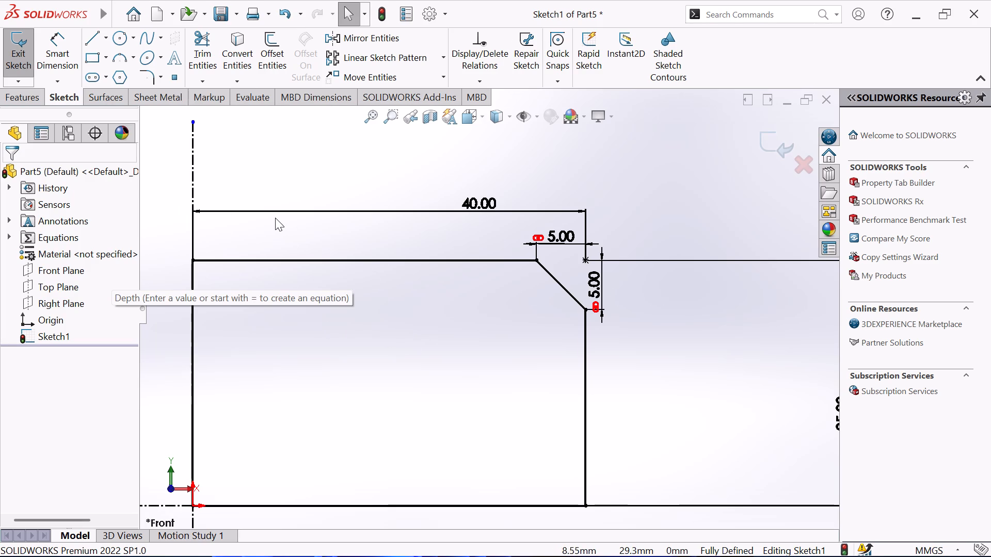
Sketch a slanted line about 29 mm long from the rectangle's top edge down to the origin.
{"action": "scroll", "coordinate": [275, 218], "scroll_direction": "up", "scroll_amount": 1}
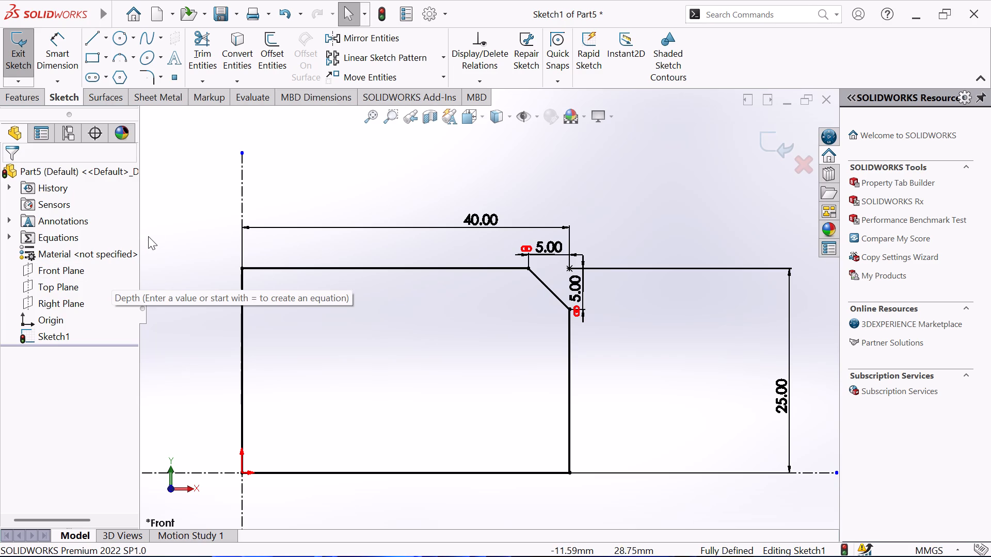
{"action": "left_click", "coordinate": [89, 38]}
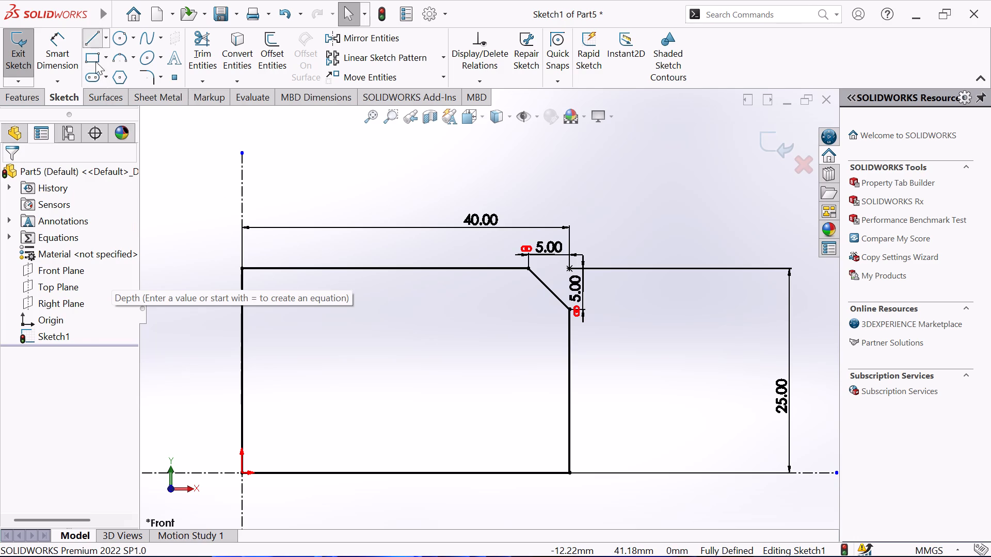
{"action": "left_click", "coordinate": [365, 266]}
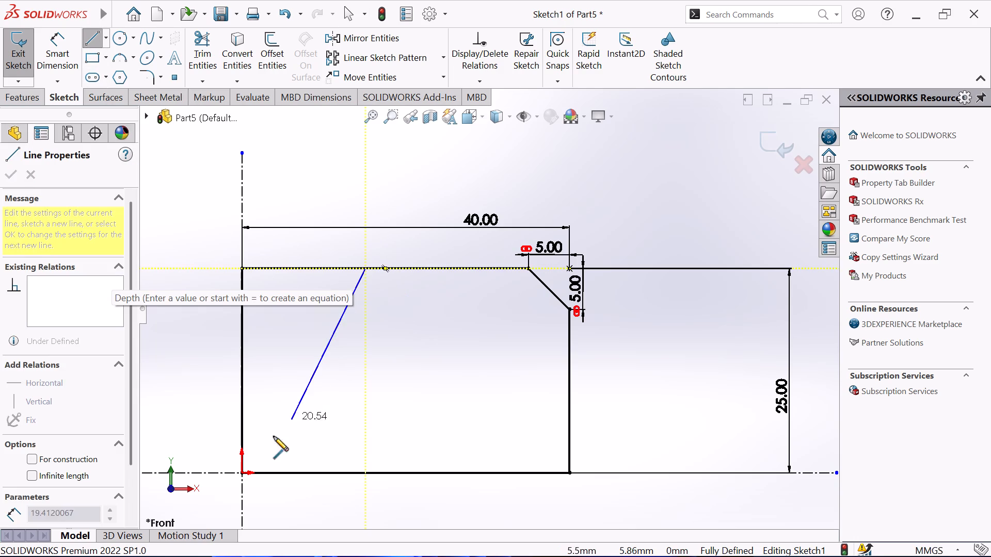
{"action": "left_click", "coordinate": [242, 475]}
{"action": "right_click", "coordinate": [194, 441]}
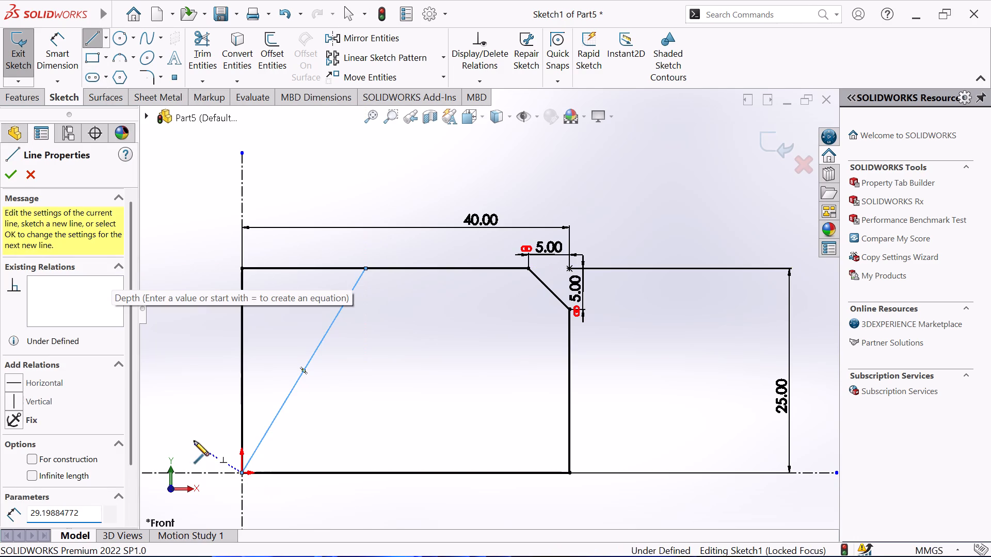
{"action": "left_click", "coordinate": [237, 405]}
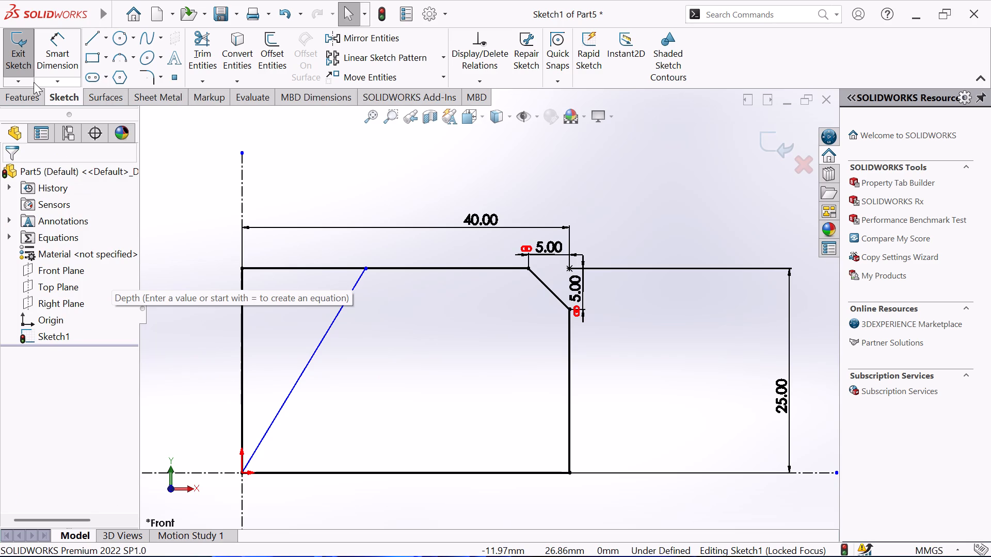
Dimension the distance between the slanted line's top endpoint and the chamfer's start on the top edge as 15 mm.
{"action": "left_click", "coordinate": [55, 52]}
{"action": "left_click", "coordinate": [366, 267]}
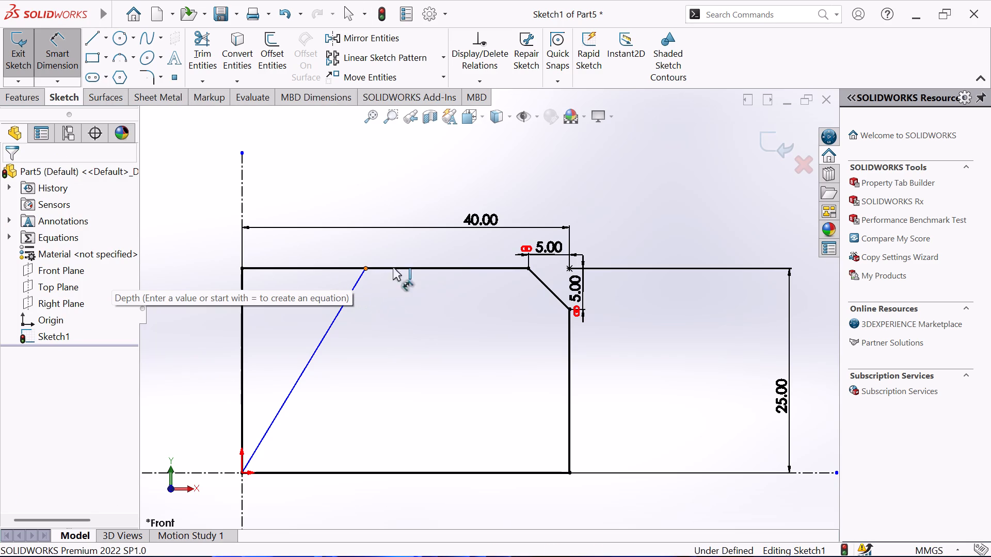
{"action": "left_click", "coordinate": [528, 267]}
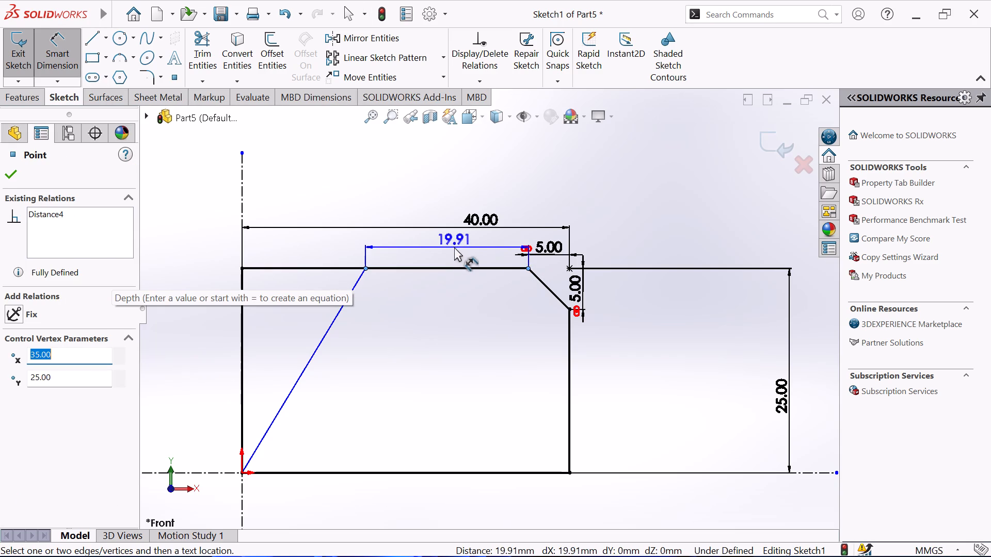
{"action": "left_click", "coordinate": [454, 247]}
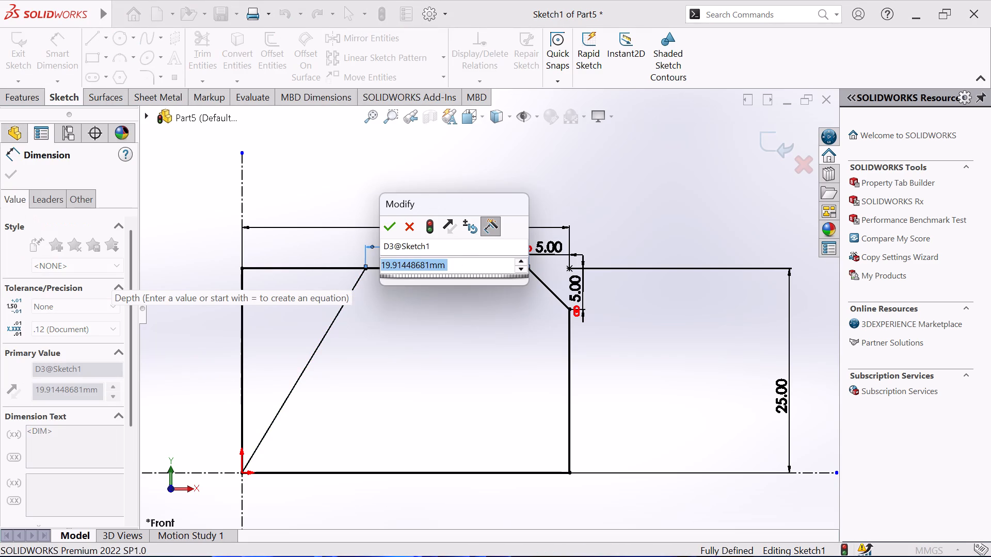
{"action": "key", "text": "1"}
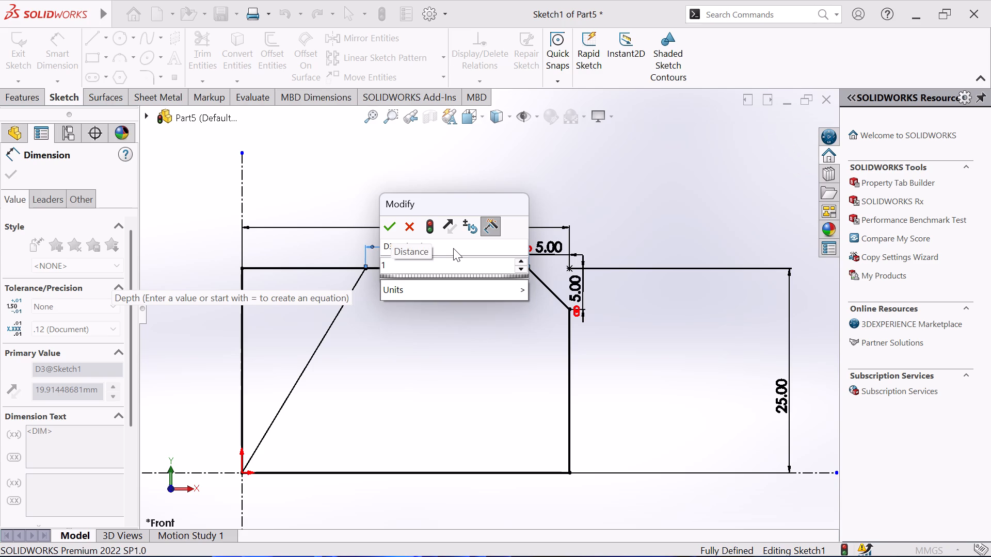
{"action": "key", "text": "5"}
{"action": "key", "text": "Return"}
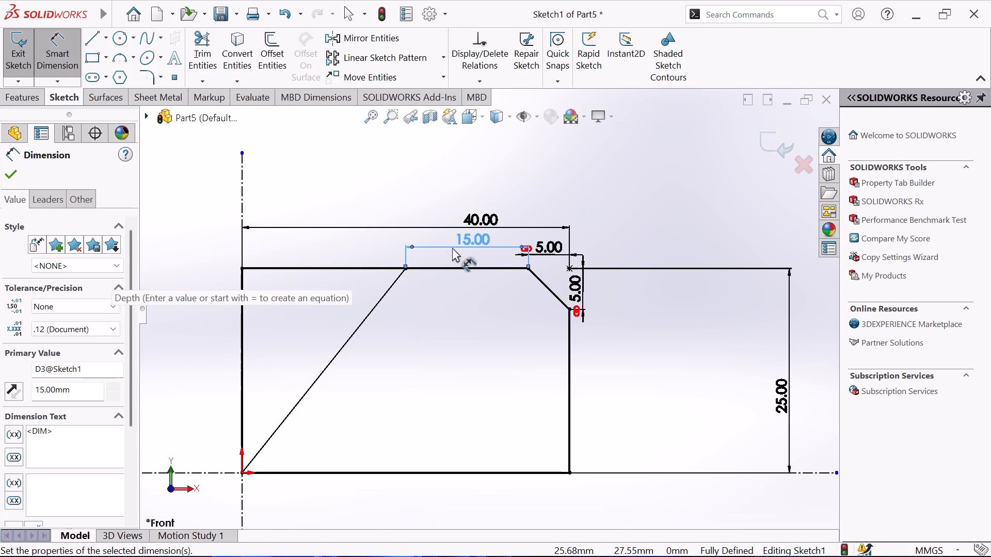
{"action": "right_click", "coordinate": [341, 183]}
{"action": "left_click", "coordinate": [372, 233]}
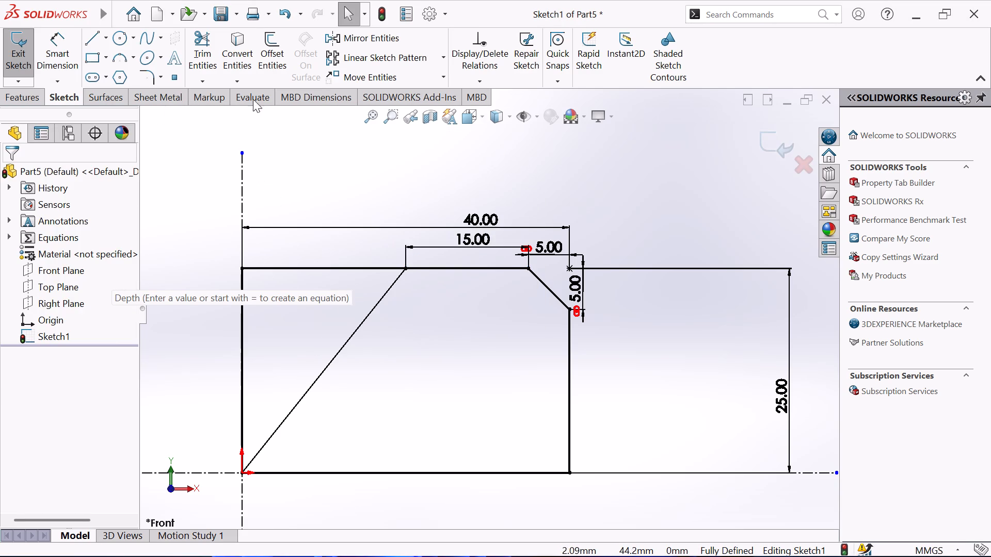
Trim away the top edge portion left of the slanted line and the rectangle's left vertical edge.
{"action": "left_click", "coordinate": [211, 44]}
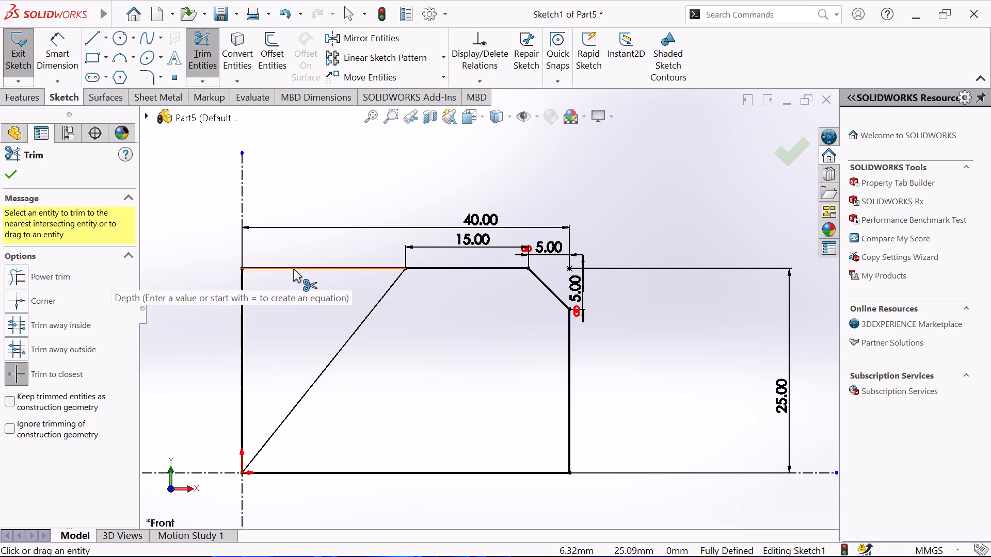
{"action": "double_click", "coordinate": [292, 267]}
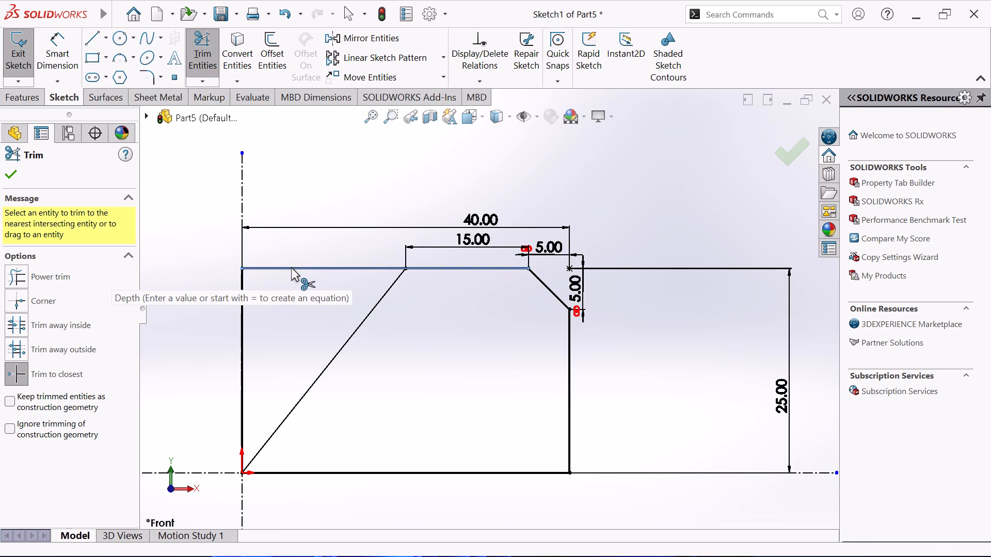
{"action": "left_click", "coordinate": [243, 313]}
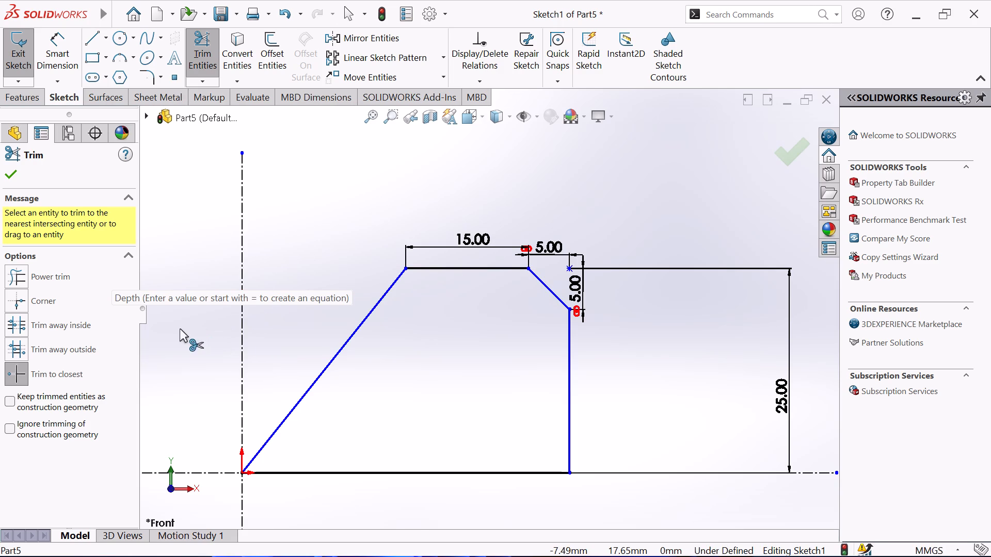
{"action": "right_click", "coordinate": [179, 329]}
{"action": "left_click", "coordinate": [212, 376]}
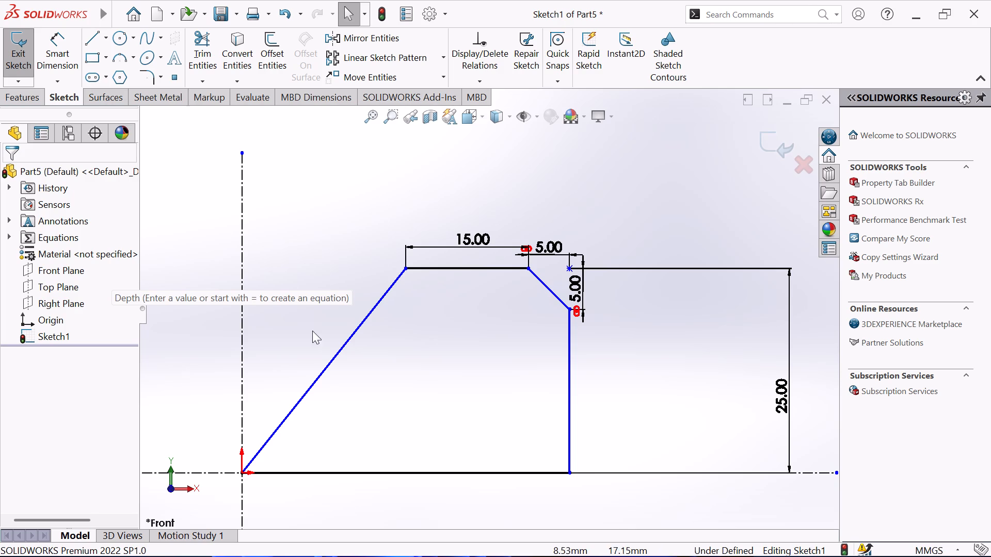
Dimension the slanted line's length at its drawn value and leave the dimension tool.
{"action": "left_click", "coordinate": [60, 51]}
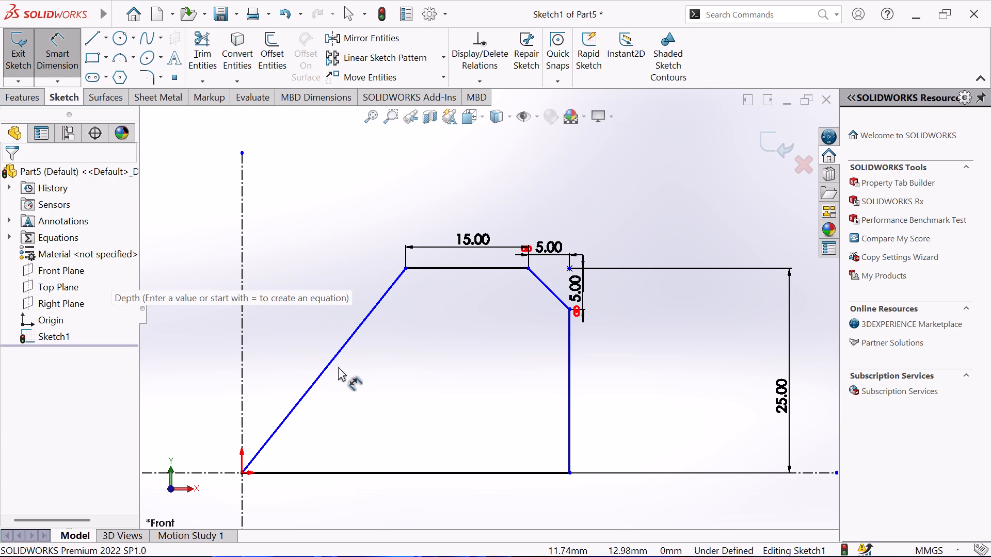
{"action": "left_click", "coordinate": [331, 360]}
{"action": "left_click", "coordinate": [311, 342]}
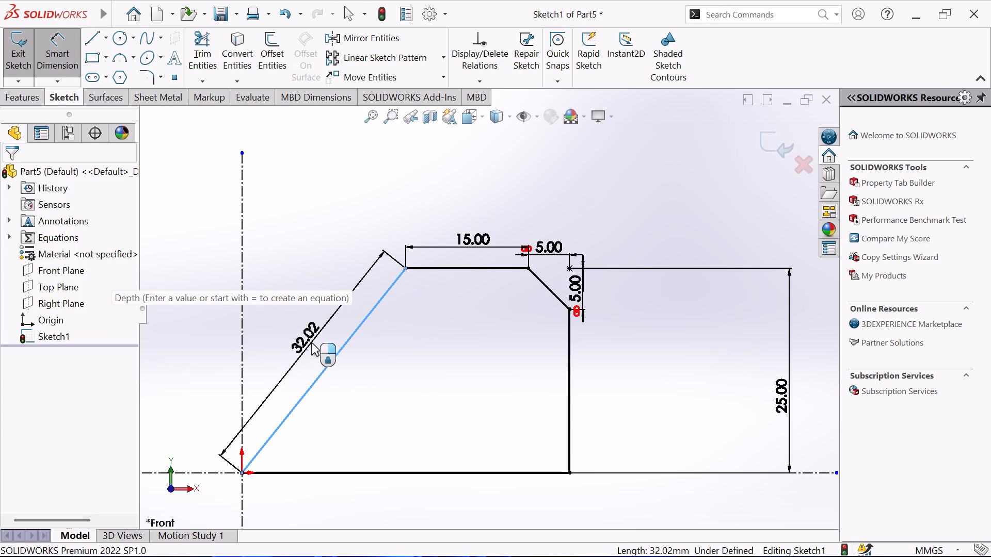
{"action": "left_click", "coordinate": [254, 326]}
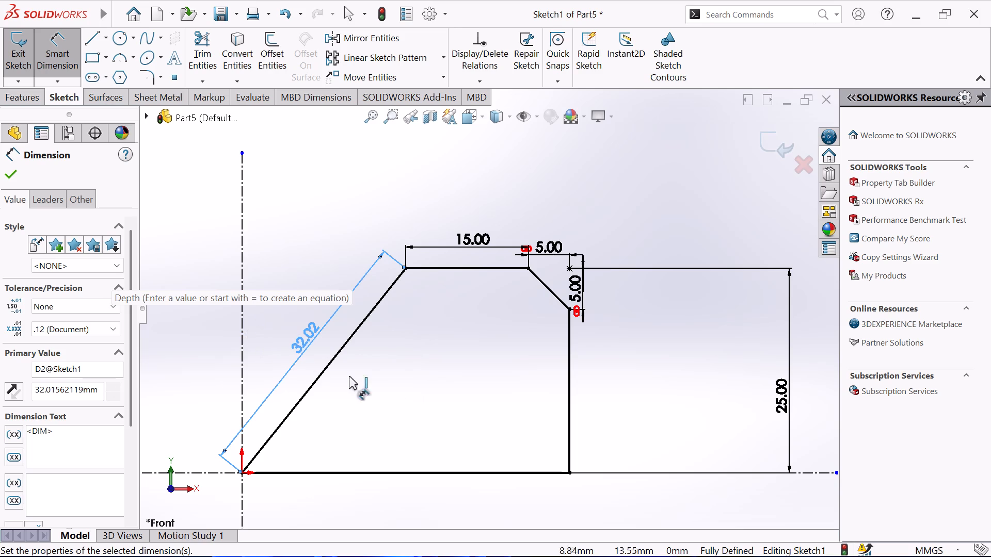
{"action": "scroll", "coordinate": [412, 388], "scroll_direction": "up", "scroll_amount": 2}
{"action": "right_click", "coordinate": [582, 220]}
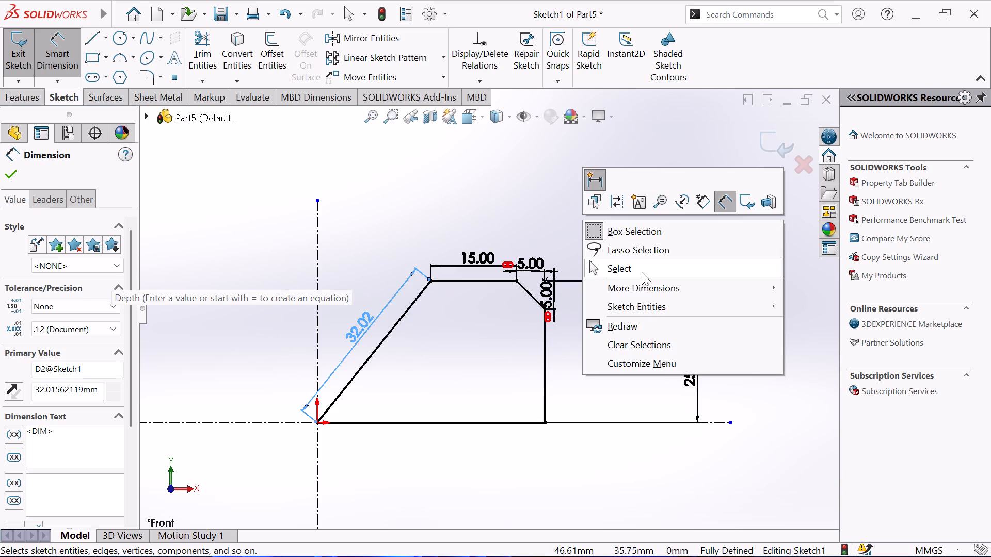
{"action": "left_click", "coordinate": [642, 272]}
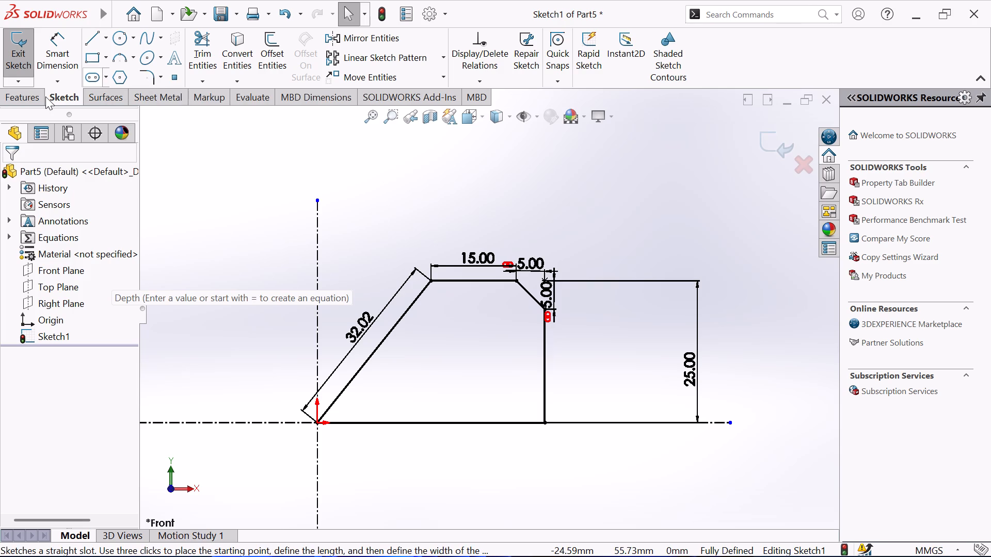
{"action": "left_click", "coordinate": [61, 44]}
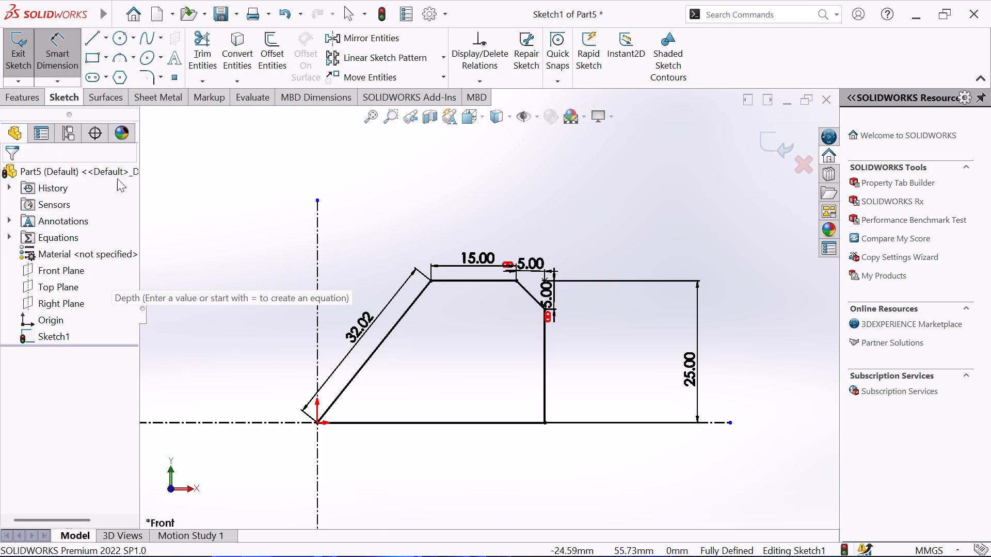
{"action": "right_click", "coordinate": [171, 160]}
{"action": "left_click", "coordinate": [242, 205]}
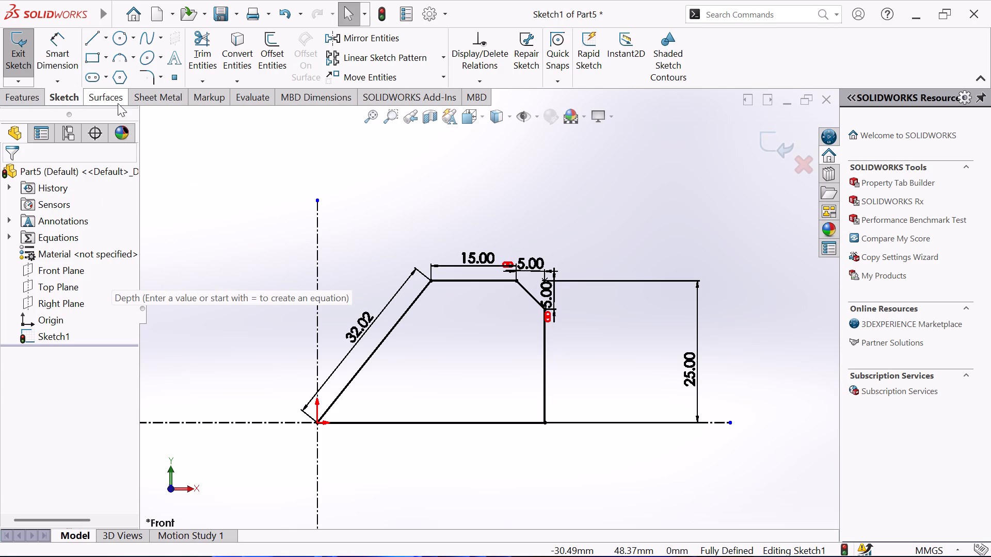
Create a base flange from the finished profile sketch with a thickness of 0.5 mm.
{"action": "left_click", "coordinate": [152, 95]}
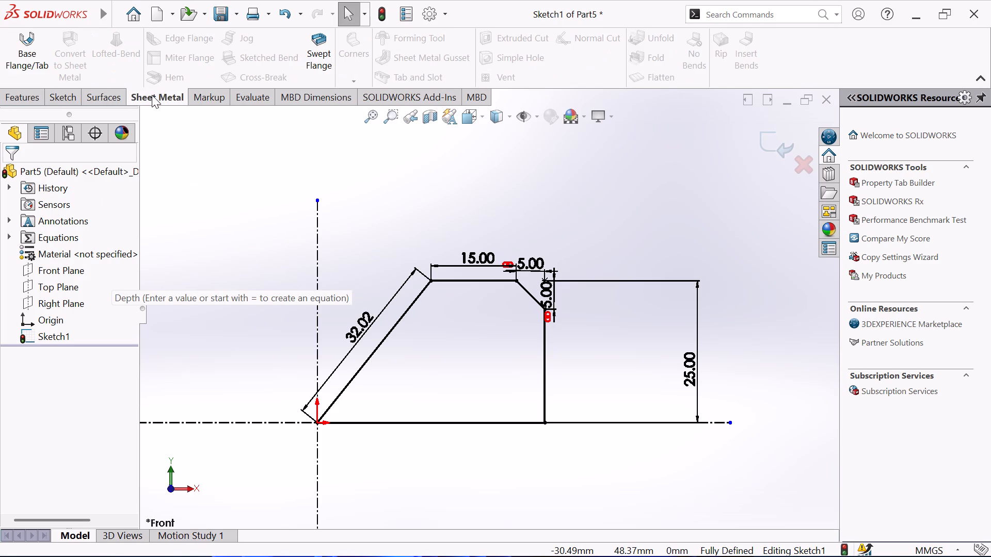
{"action": "left_click", "coordinate": [29, 53]}
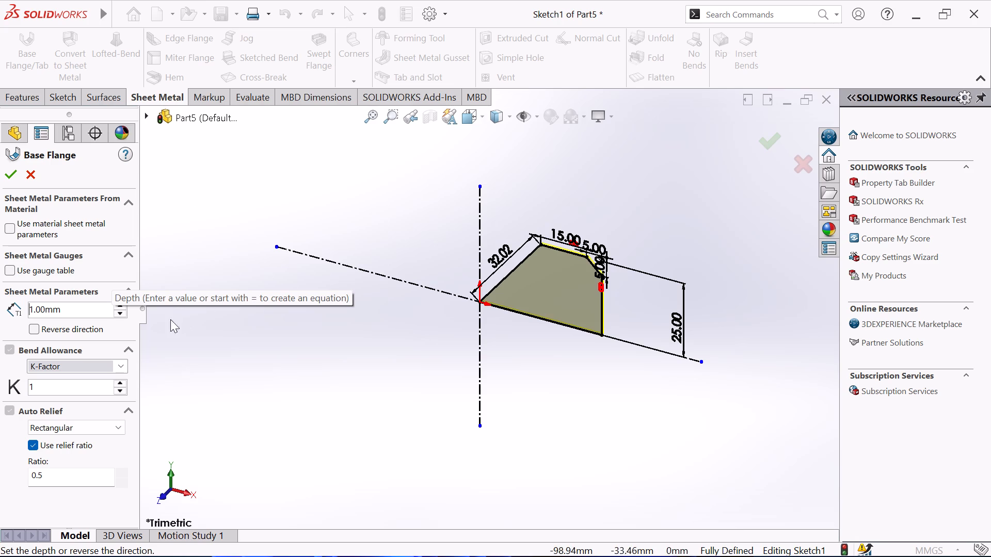
{"action": "double_click", "coordinate": [83, 304]}
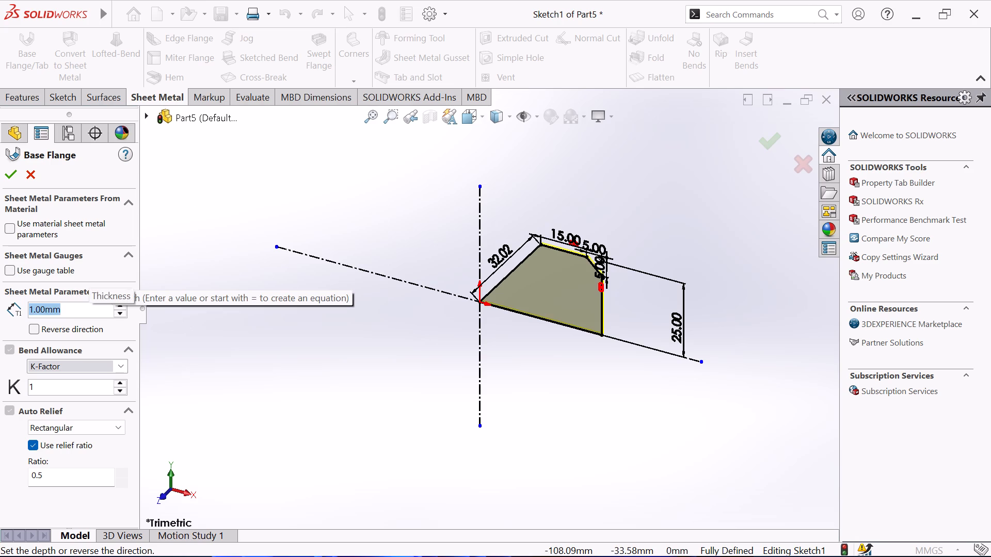
{"action": "type", "text": ".5"}
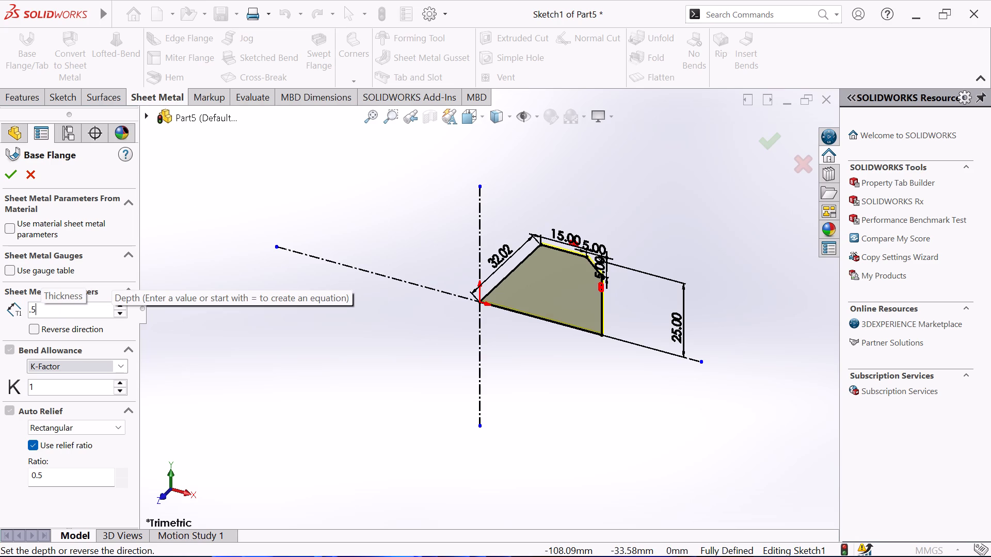
{"action": "key", "text": "Return"}
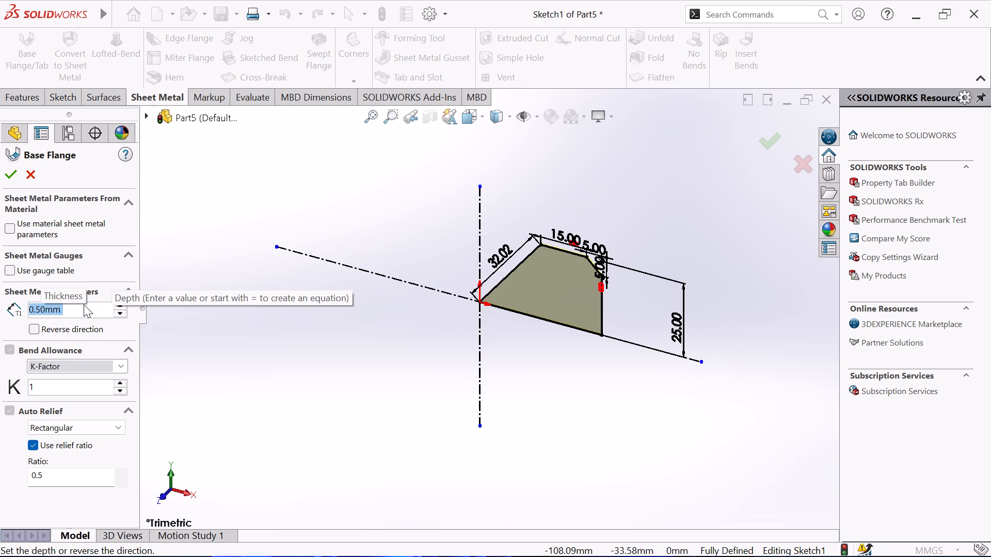
{"action": "left_click", "coordinate": [12, 174]}
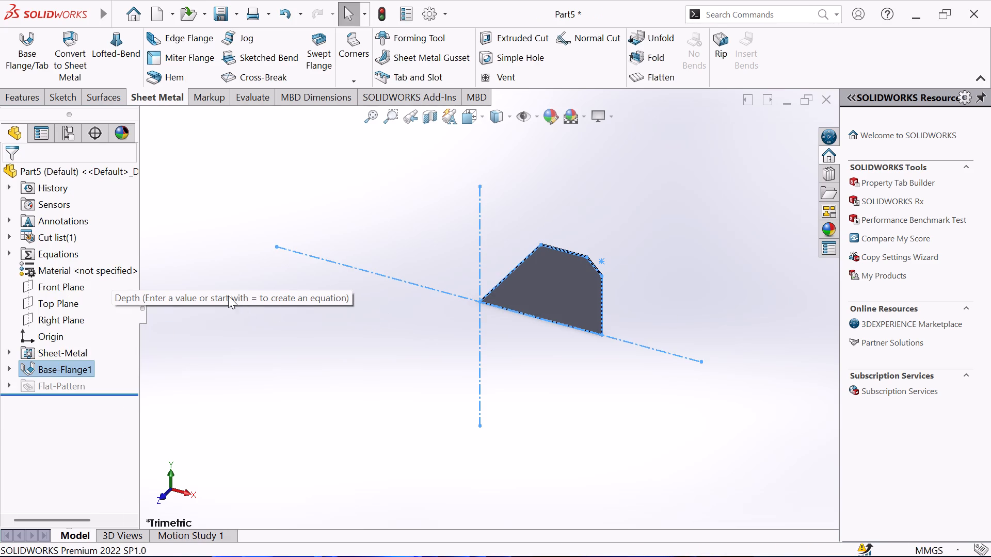
Examine the base flange plate from the front, the back and edge-on.
{"action": "left_click_drag", "start_coordinate": [140, 307], "coordinate": [140, 308]}
{"action": "left_click_drag", "start_coordinate": [140, 308], "coordinate": [134, 325]}
{"action": "left_click_drag", "start_coordinate": [228, 300], "coordinate": [271, 308]}
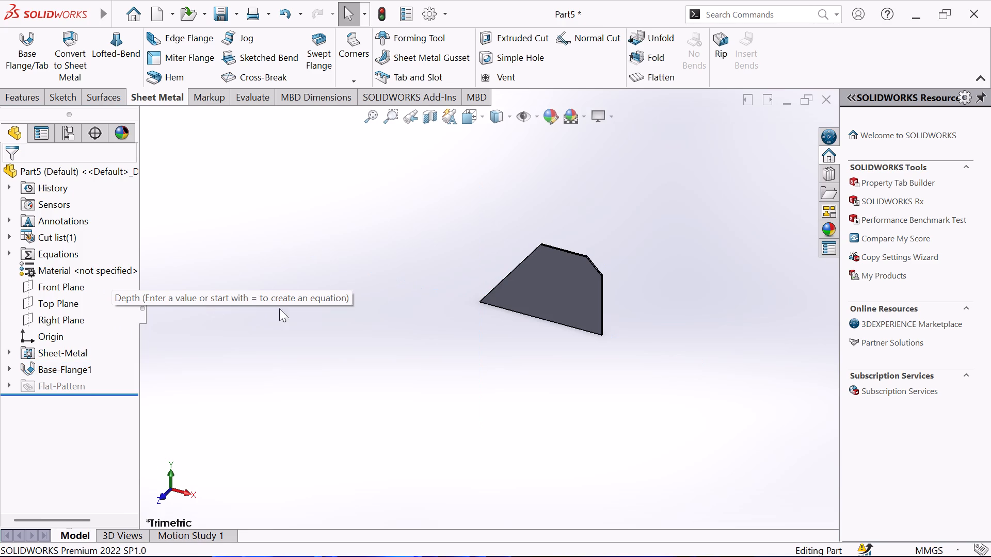
{"action": "left_click", "coordinate": [387, 358]}
{"action": "middle_click_drag", "start_coordinate": [489, 306], "coordinate": [564, 223]}
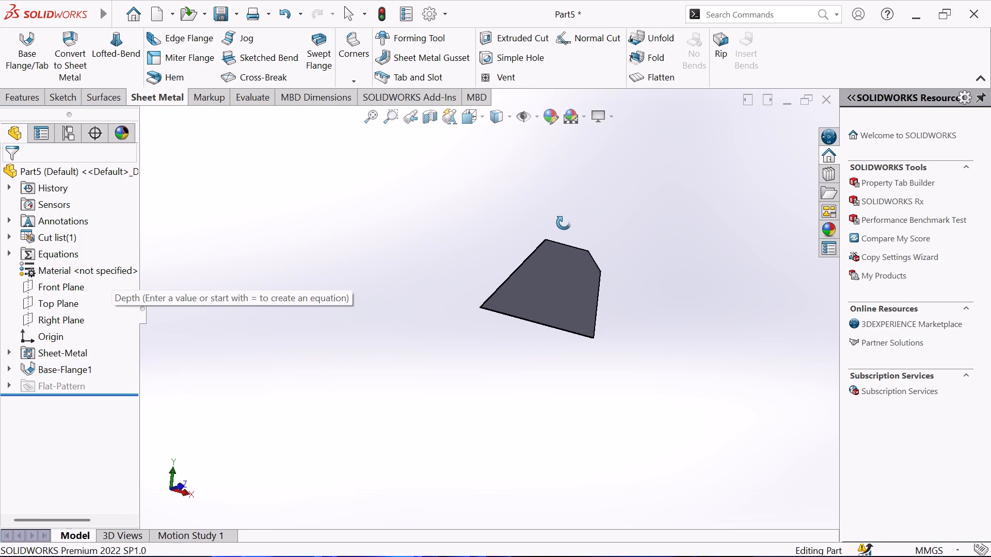
{"action": "middle_click_drag", "start_coordinate": [564, 223], "coordinate": [555, 227]}
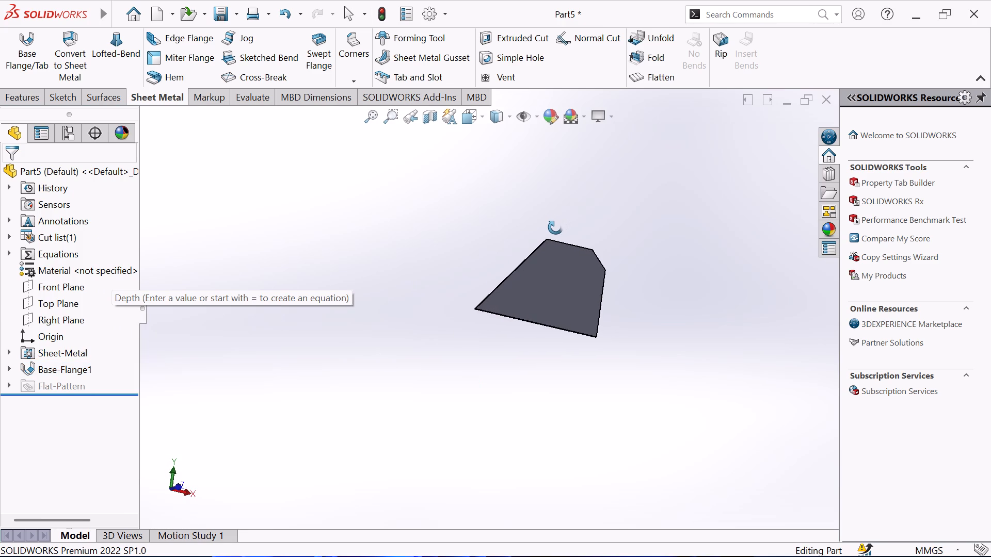
{"action": "middle_click_drag", "start_coordinate": [555, 227], "coordinate": [559, 229]}
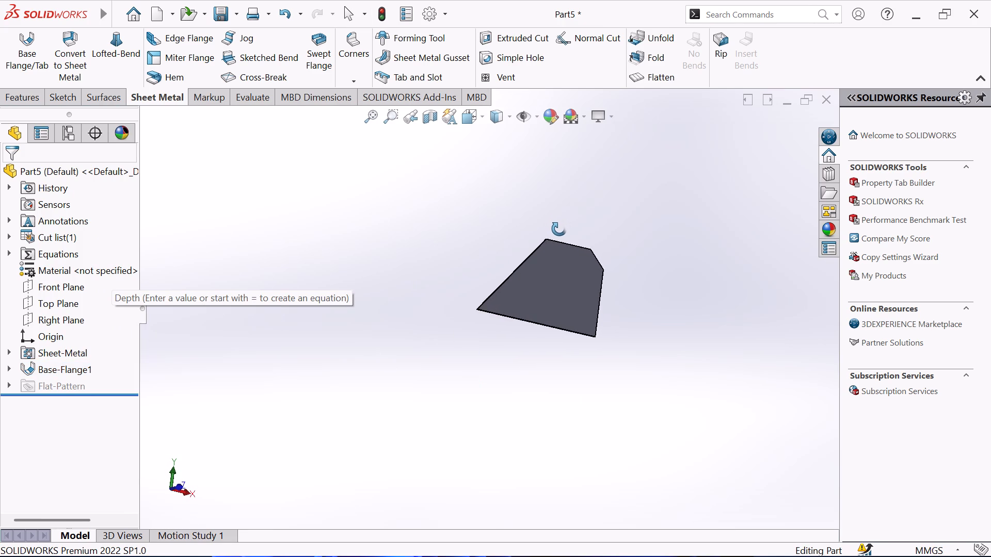
{"action": "middle_click_drag", "start_coordinate": [559, 229], "coordinate": [664, 281]}
{"action": "middle_click_drag", "start_coordinate": [521, 217], "coordinate": [579, 153]}
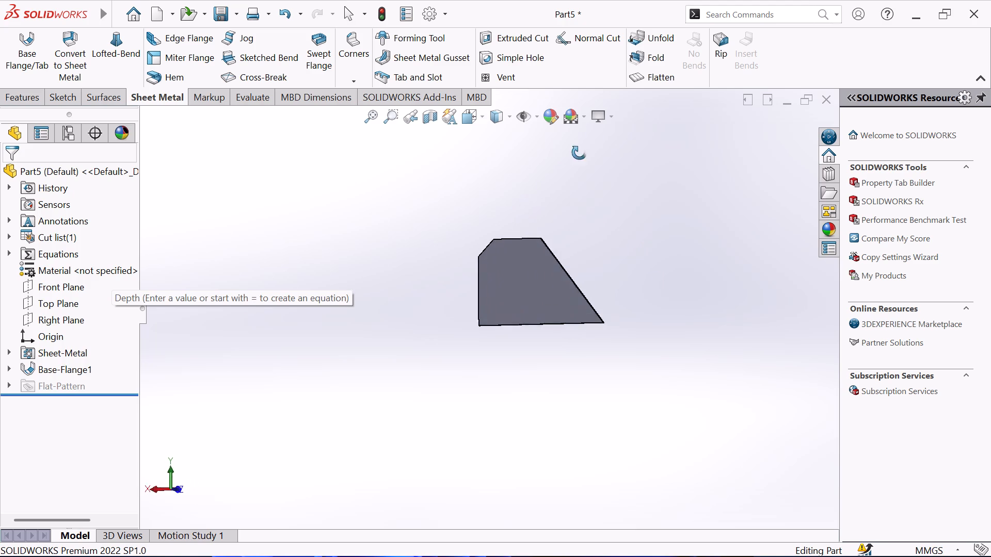
{"action": "middle_click_drag", "start_coordinate": [579, 153], "coordinate": [606, 119]}
{"action": "middle_click_drag", "start_coordinate": [382, 297], "coordinate": [562, 334]}
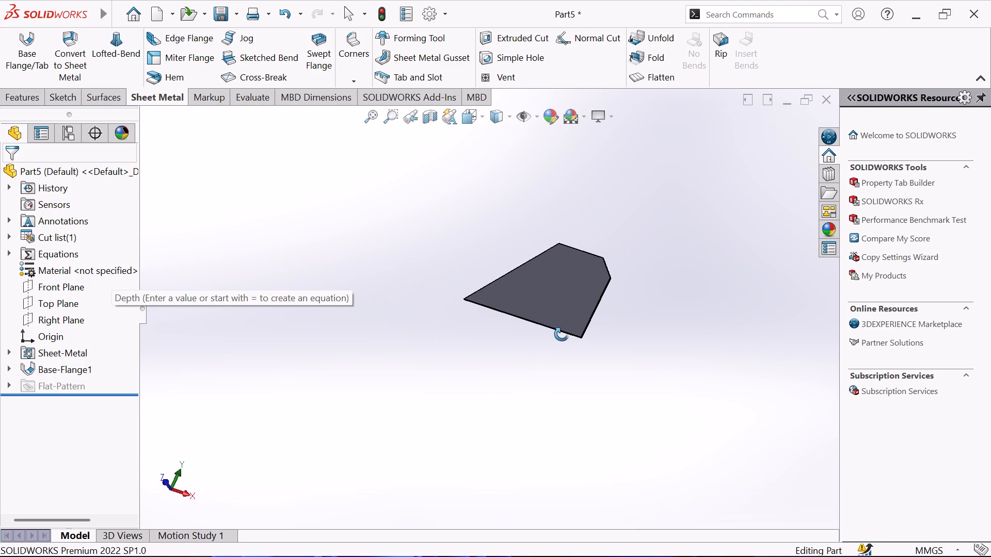
{"action": "middle_click_drag", "start_coordinate": [562, 334], "coordinate": [565, 357]}
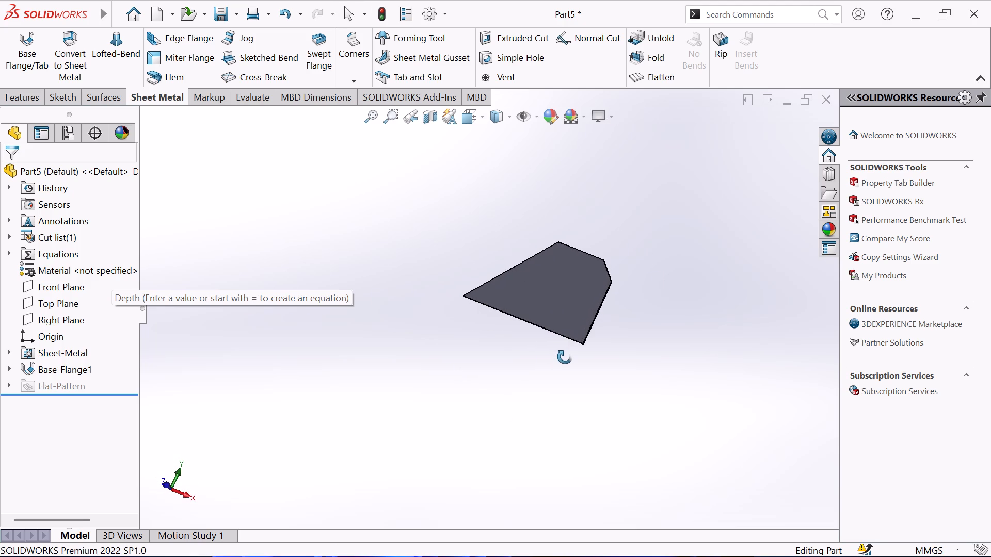
{"action": "middle_click_drag", "start_coordinate": [565, 357], "coordinate": [566, 357]}
{"action": "middle_click_drag", "start_coordinate": [566, 357], "coordinate": [515, 526]}
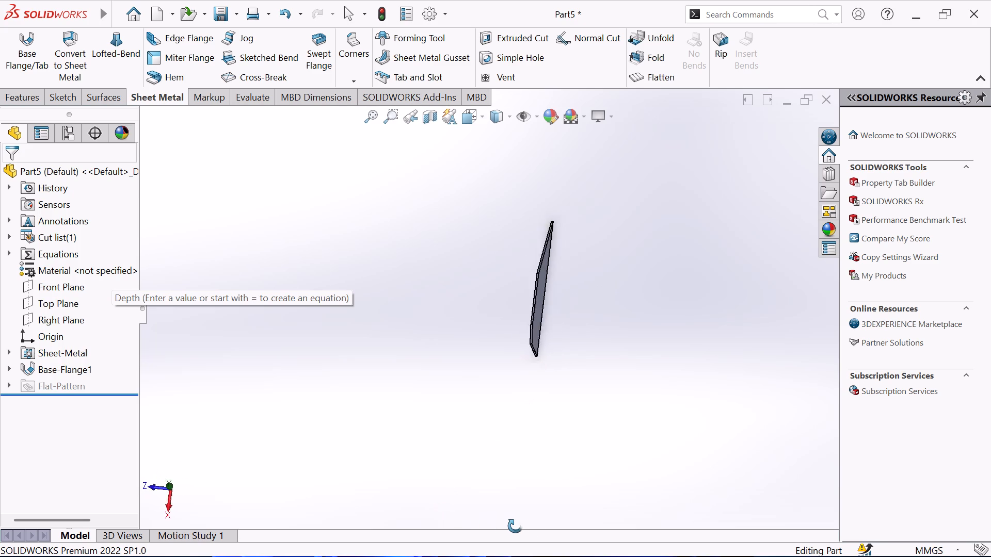
{"action": "middle_click_drag", "start_coordinate": [515, 526], "coordinate": [567, 516]}
{"action": "middle_click_drag", "start_coordinate": [649, 308], "coordinate": [655, 361]}
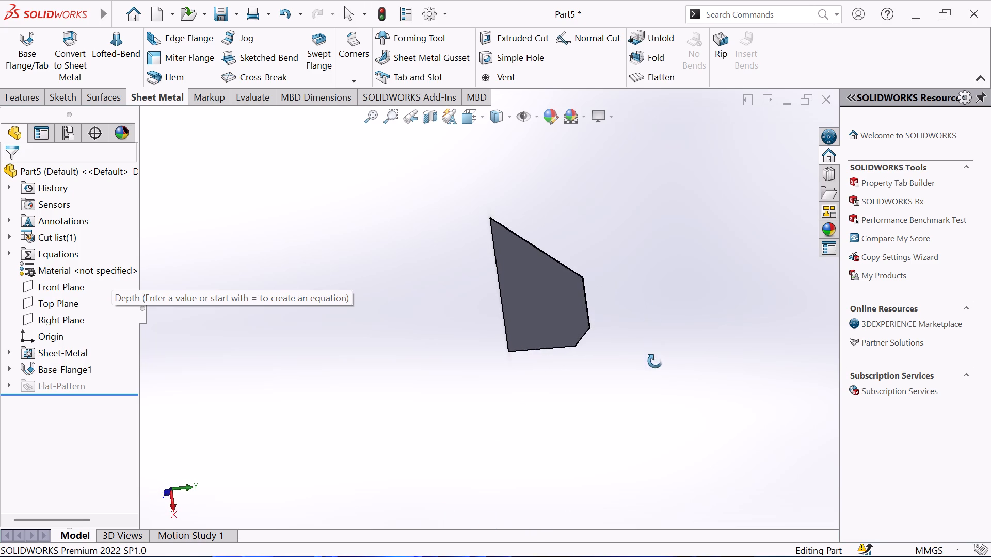
{"action": "middle_click_drag", "start_coordinate": [655, 361], "coordinate": [664, 373]}
{"action": "middle_click_drag", "start_coordinate": [370, 141], "coordinate": [402, 107]}
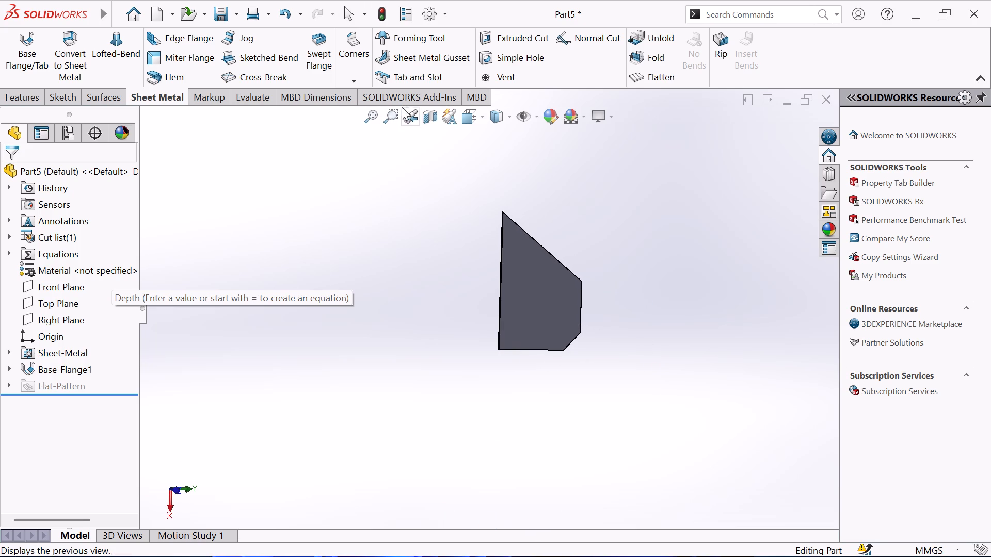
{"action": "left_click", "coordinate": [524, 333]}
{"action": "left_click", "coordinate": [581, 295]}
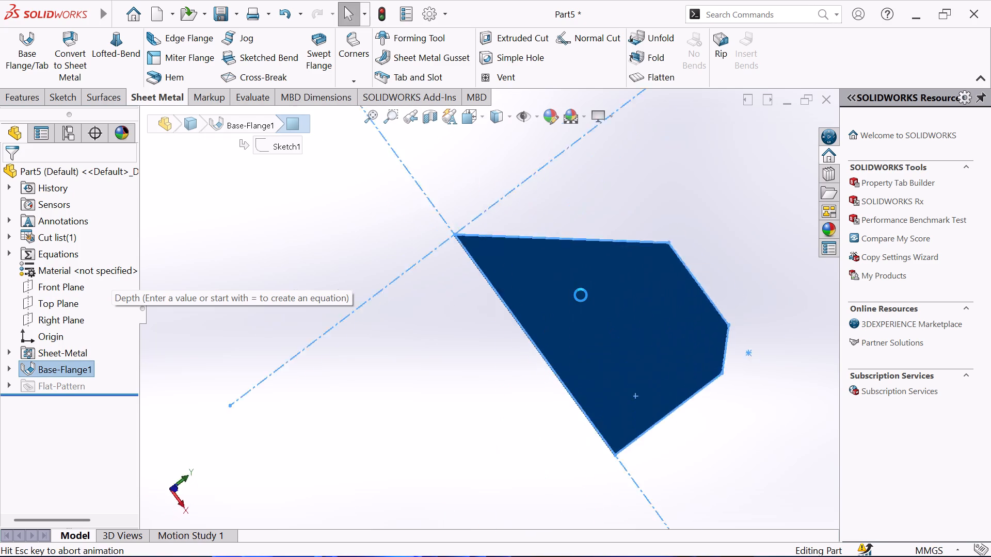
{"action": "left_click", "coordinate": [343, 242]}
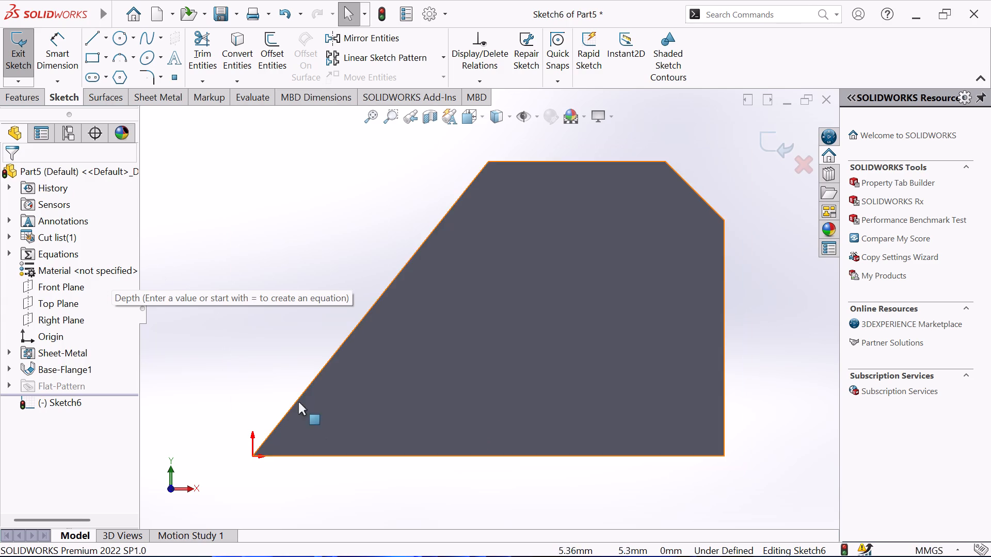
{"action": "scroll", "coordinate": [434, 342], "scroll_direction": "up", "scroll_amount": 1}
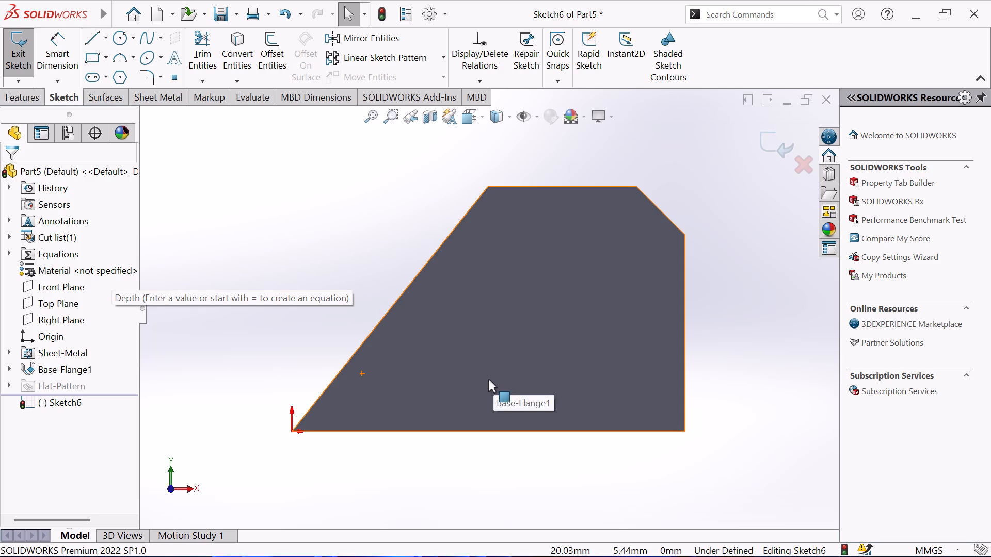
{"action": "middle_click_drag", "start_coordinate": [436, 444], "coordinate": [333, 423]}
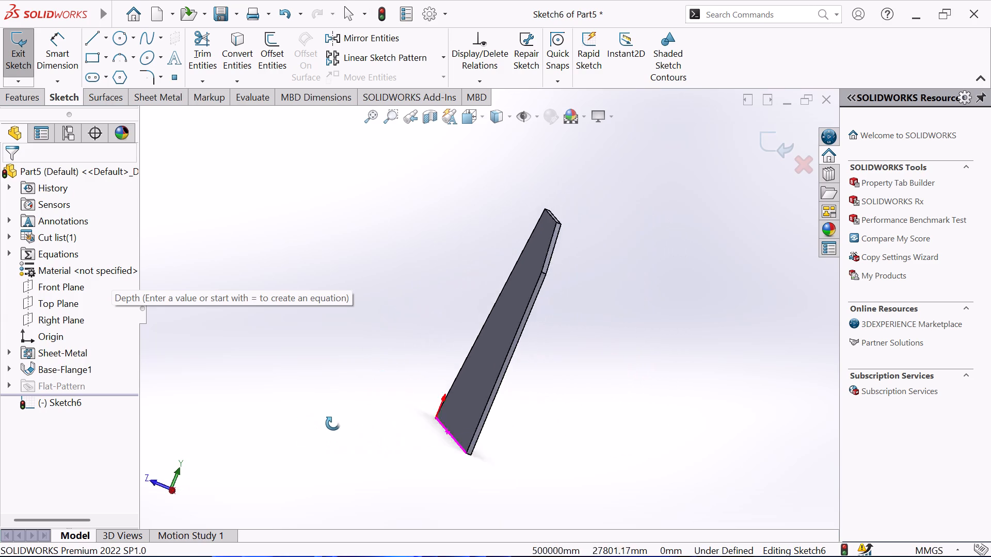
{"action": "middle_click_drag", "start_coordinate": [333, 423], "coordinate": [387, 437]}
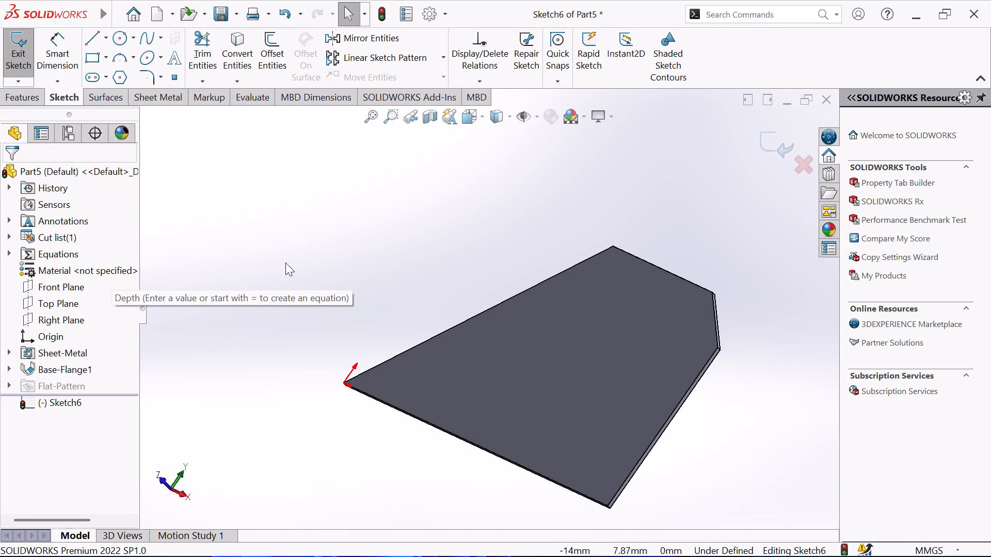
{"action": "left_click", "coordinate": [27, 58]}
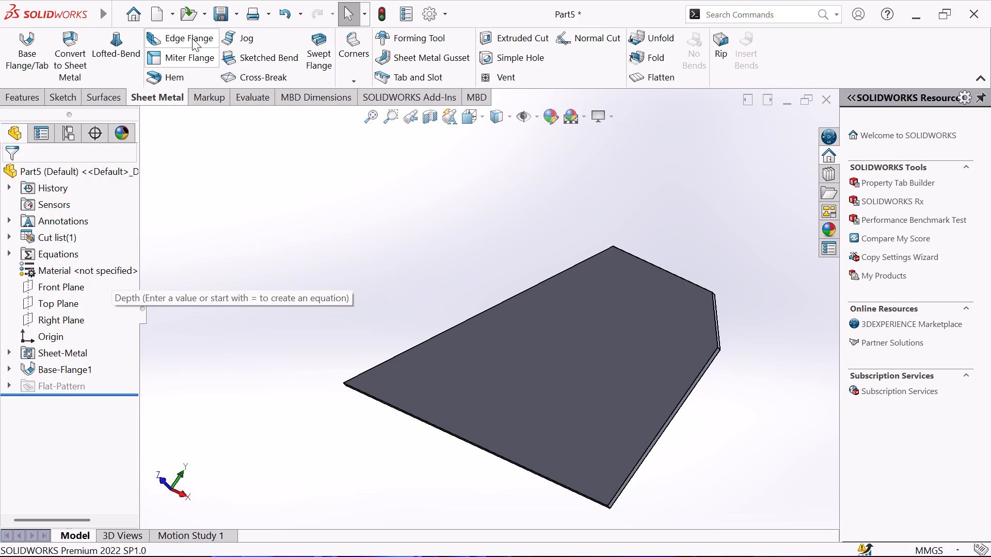
Start an edge flange on the plate's 40 mm bottom edge, extending about 3.7 mm toward negative Z.
{"action": "left_click", "coordinate": [192, 38]}
{"action": "middle_click_drag", "start_coordinate": [421, 486], "coordinate": [421, 404]}
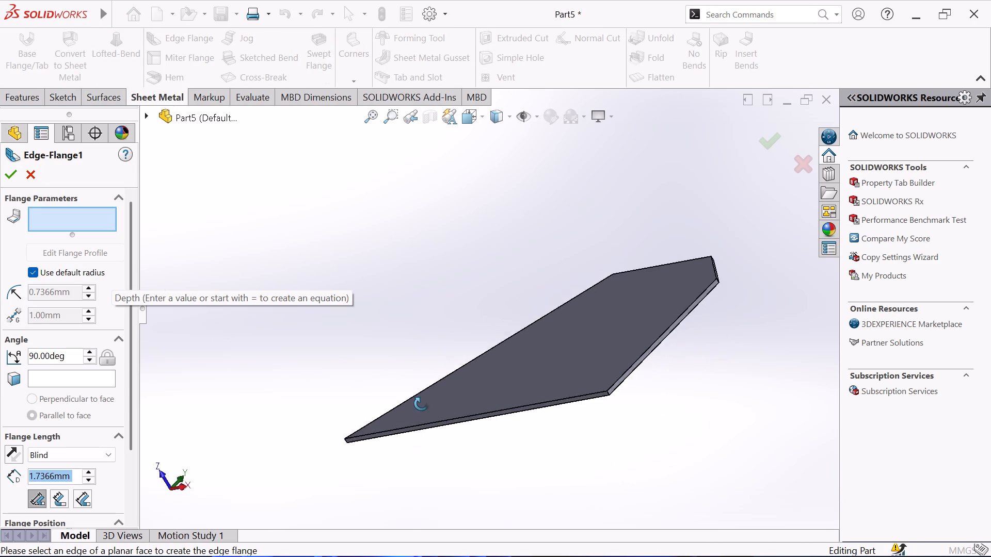
{"action": "middle_click_drag", "start_coordinate": [421, 404], "coordinate": [422, 362]}
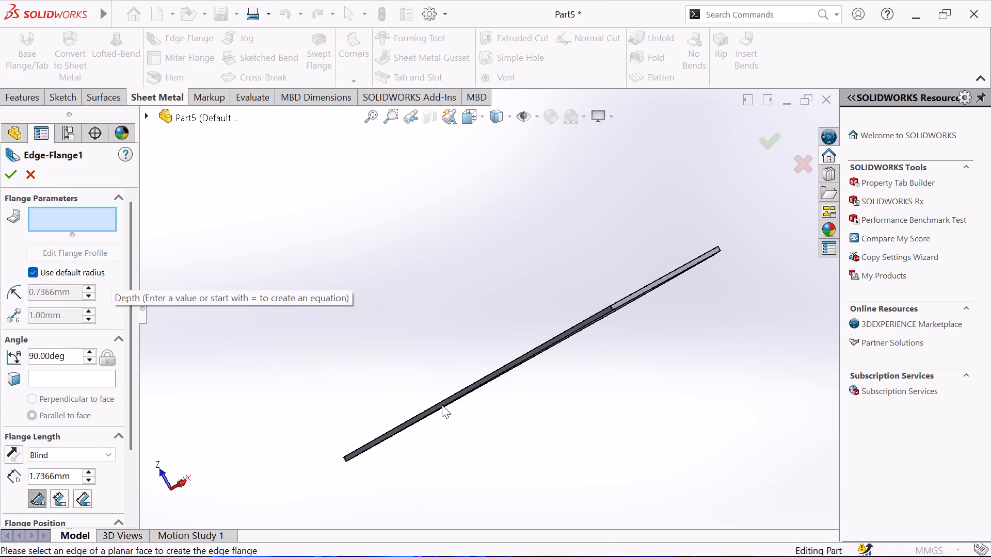
{"action": "left_click", "coordinate": [442, 408]}
{"action": "left_click", "coordinate": [449, 450]}
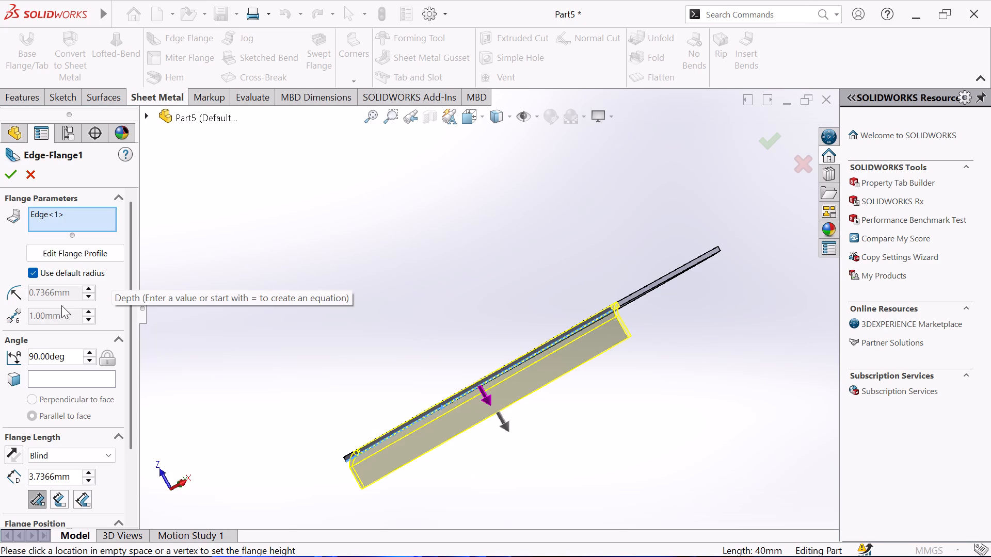
Override the flange's default bend radius with 0.05 mm and set its angle to 50 degrees.
{"action": "left_click", "coordinate": [35, 272]}
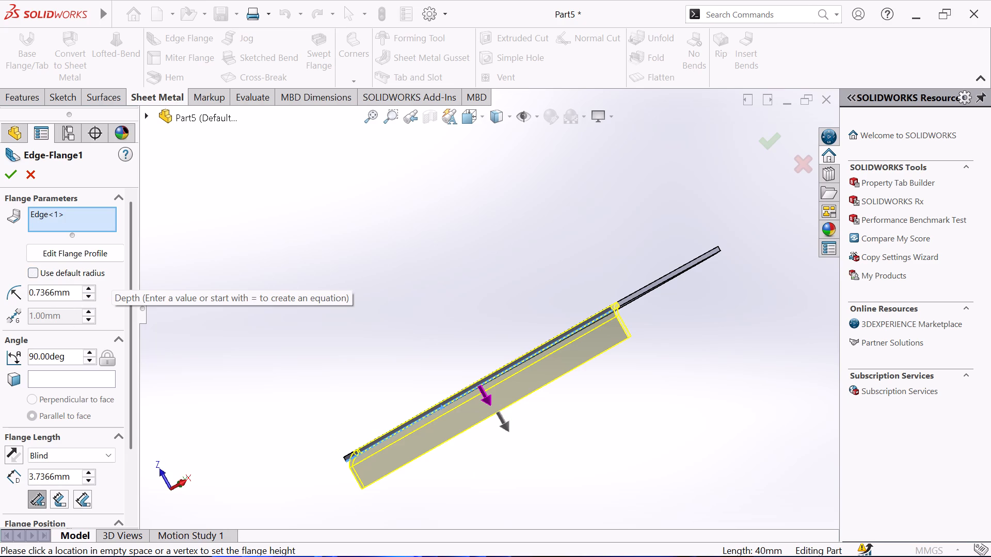
{"action": "double_click", "coordinate": [77, 292]}
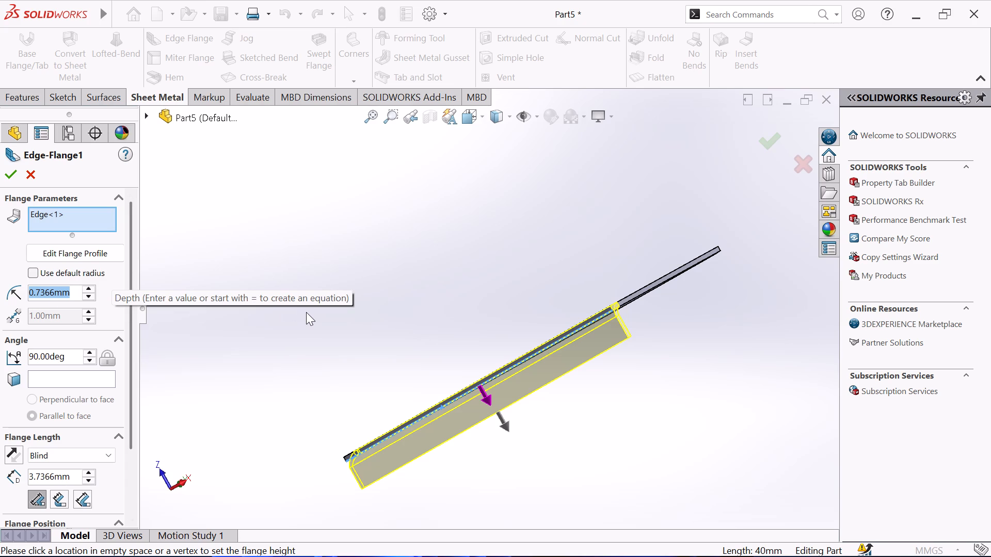
{"action": "type", "text": ".05"}
{"action": "key", "text": "Return"}
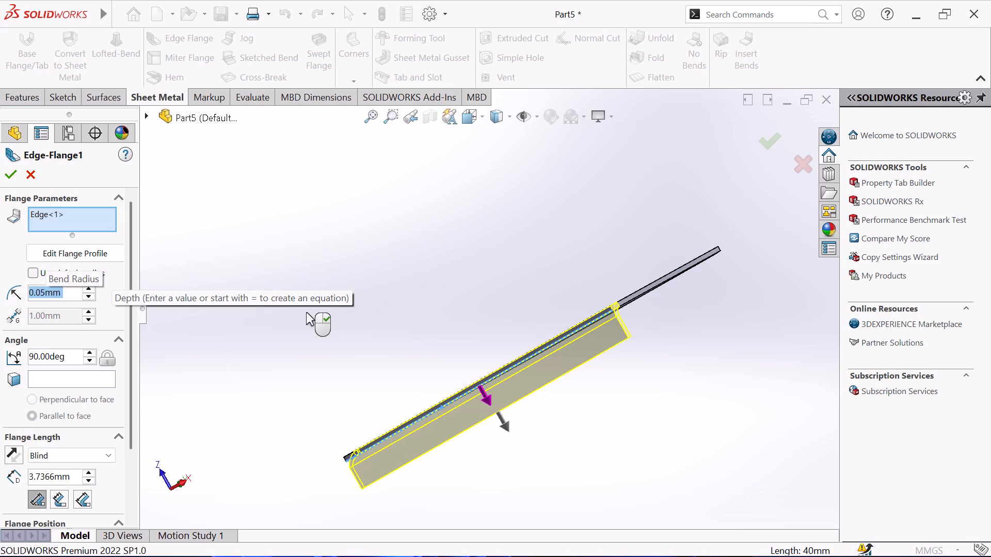
{"action": "double_click", "coordinate": [67, 350]}
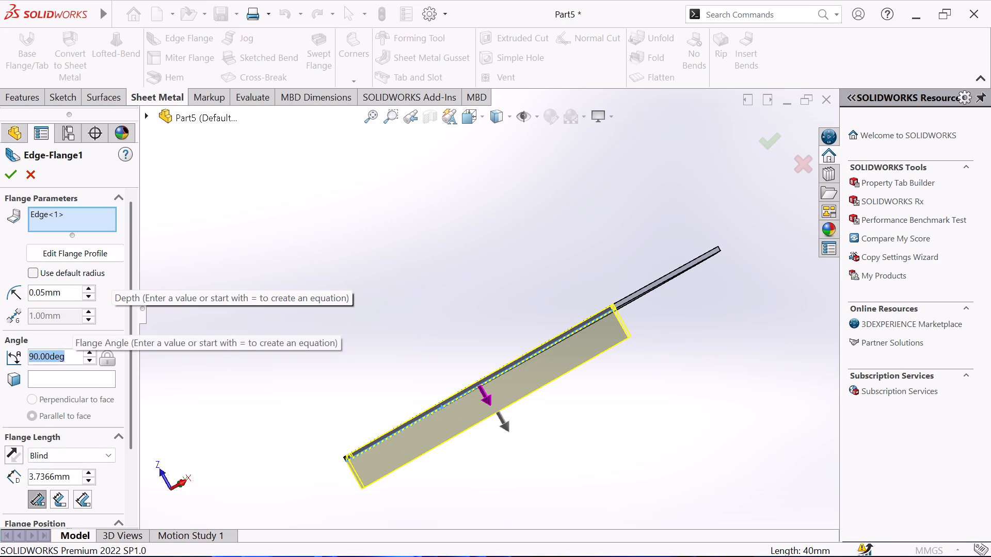
{"action": "key", "text": "5"}
{"action": "key", "text": "0"}
{"action": "key", "text": "Return"}
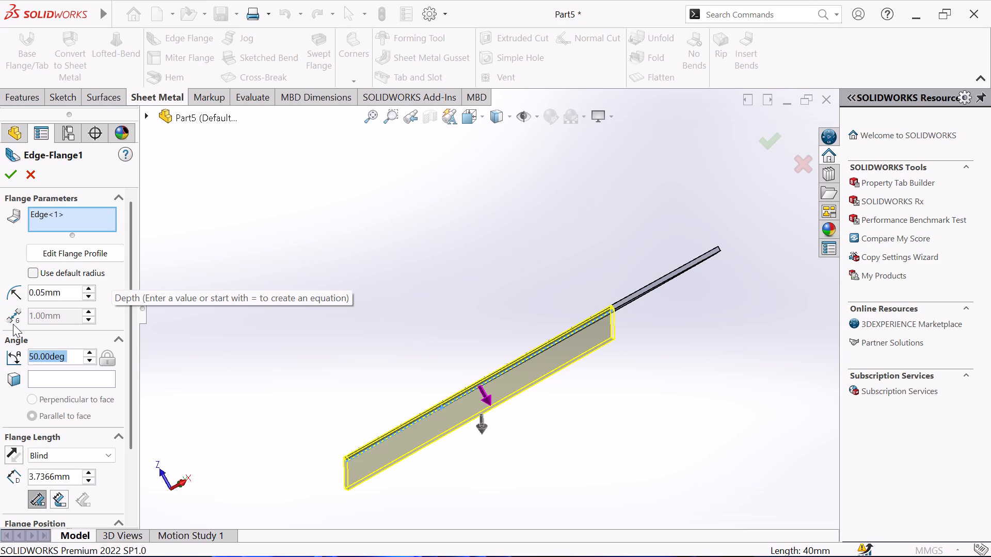
Set the edge flange's length to 6 mm and complete the flange.
{"action": "middle_click_drag", "start_coordinate": [457, 379], "coordinate": [418, 371]}
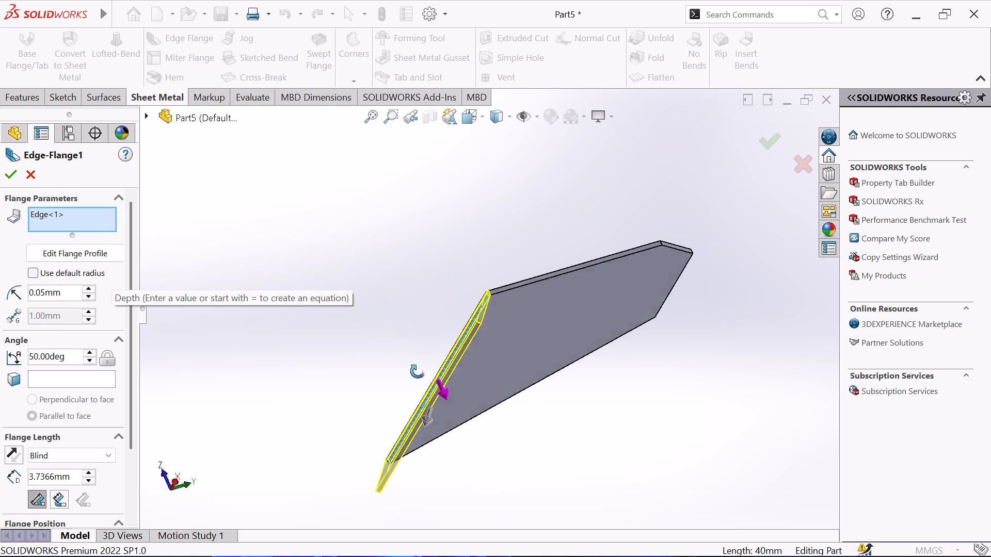
{"action": "middle_click_drag", "start_coordinate": [418, 371], "coordinate": [406, 408]}
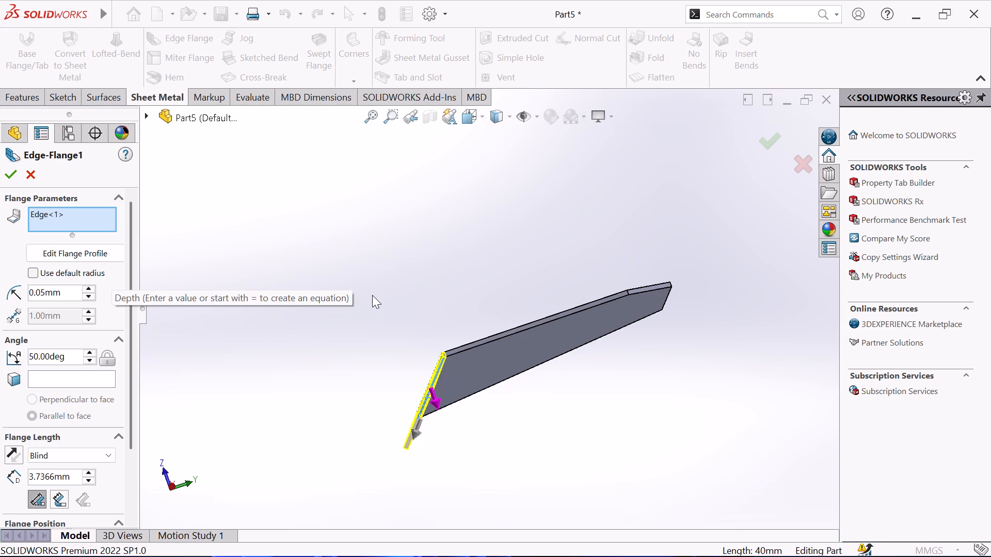
{"action": "double_click", "coordinate": [79, 478]}
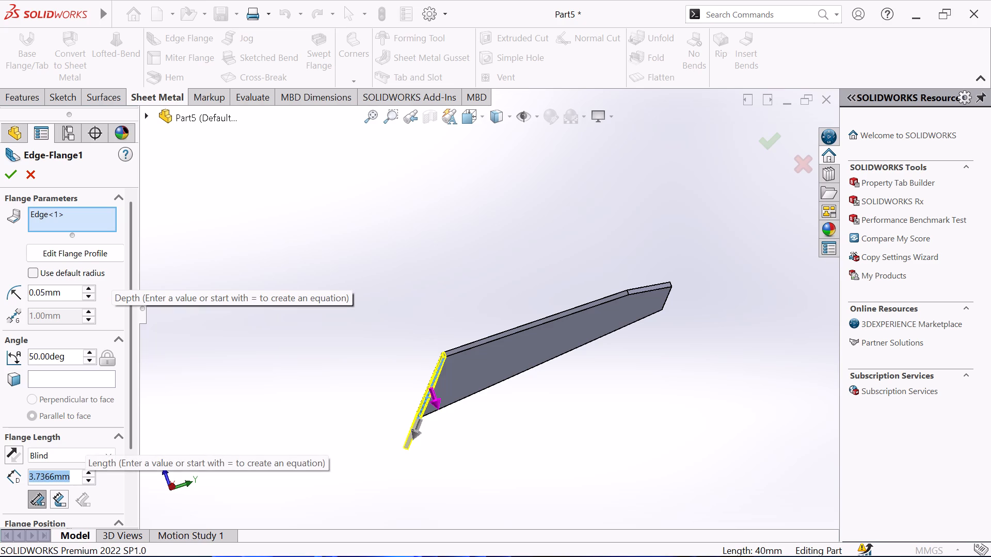
{"action": "key", "text": "6"}
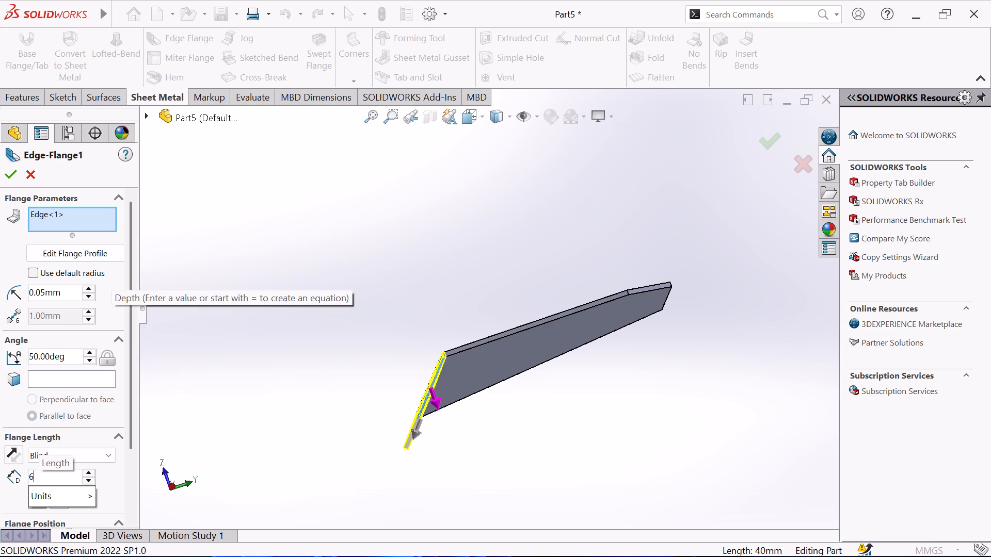
{"action": "key", "text": "Return"}
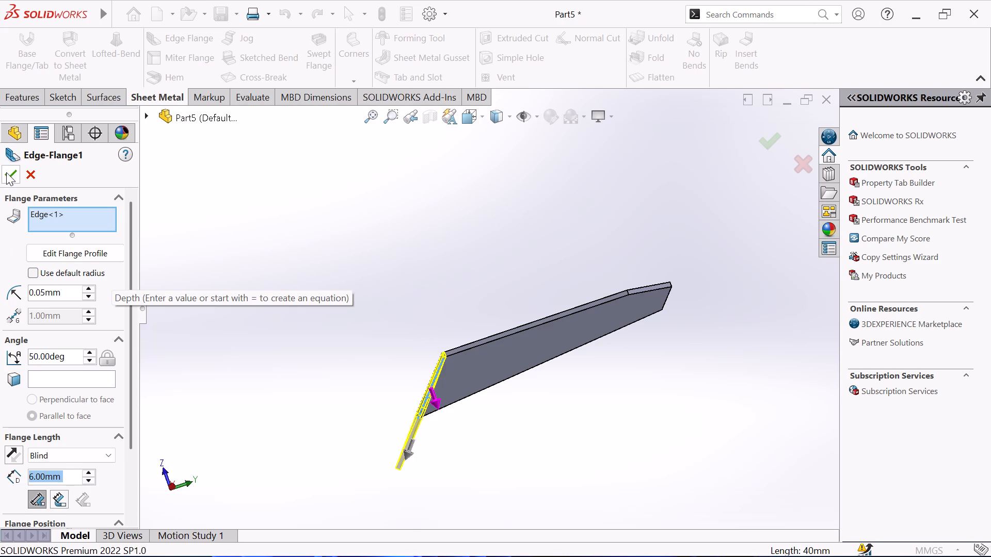
{"action": "left_click", "coordinate": [6, 172]}
Start a second edge flange on the free 40 mm edge of the first flange, extending about 11.7 mm away from the plate.
{"action": "middle_click_drag", "start_coordinate": [375, 290], "coordinate": [392, 359]}
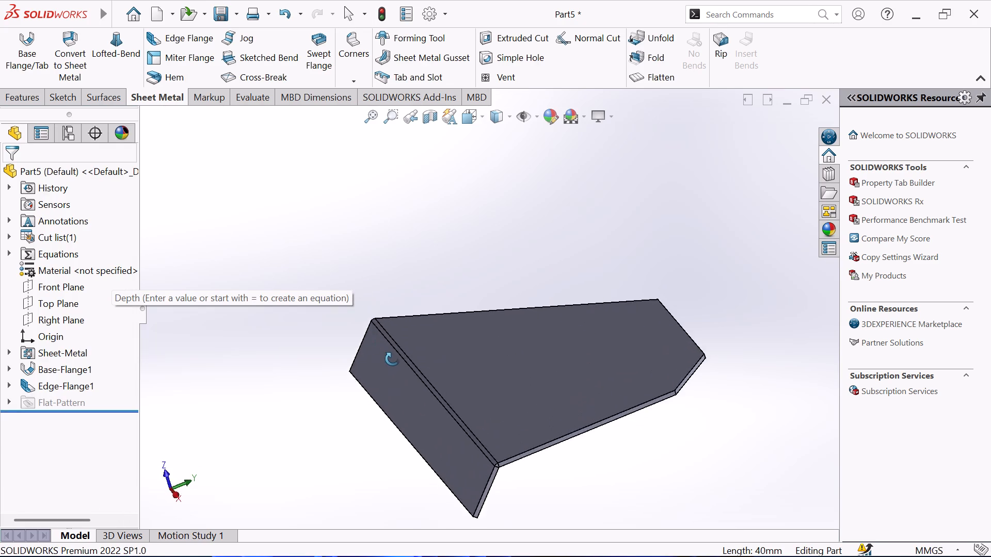
{"action": "middle_click_drag", "start_coordinate": [392, 359], "coordinate": [385, 303]}
{"action": "middle_click", "coordinate": [385, 303]}
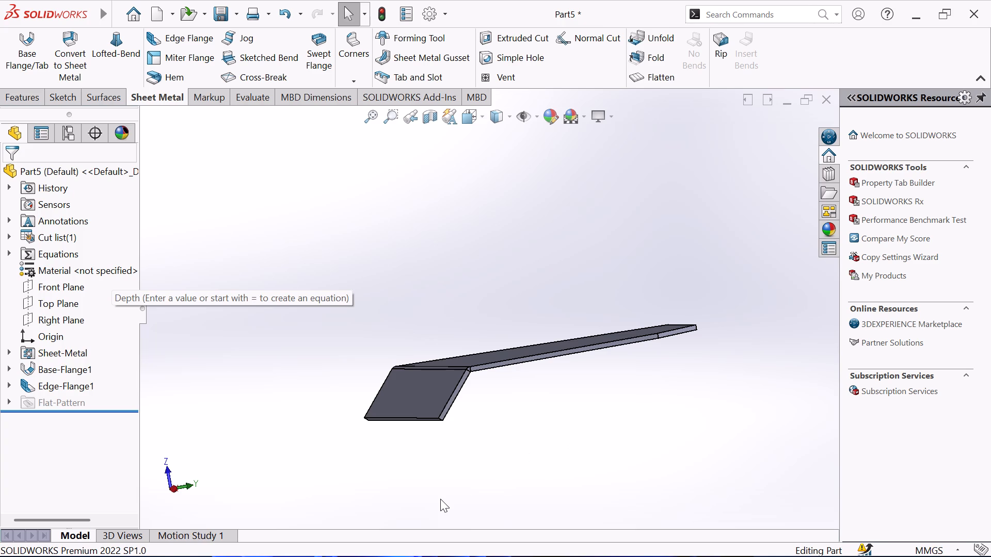
{"action": "left_click", "coordinate": [193, 38]}
{"action": "left_click", "coordinate": [396, 419]}
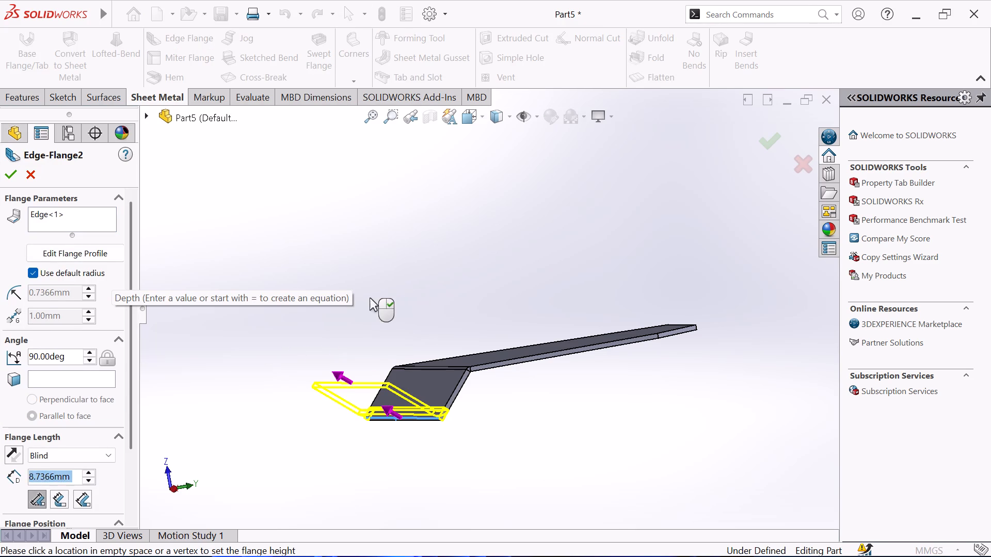
{"action": "left_click", "coordinate": [335, 308]}
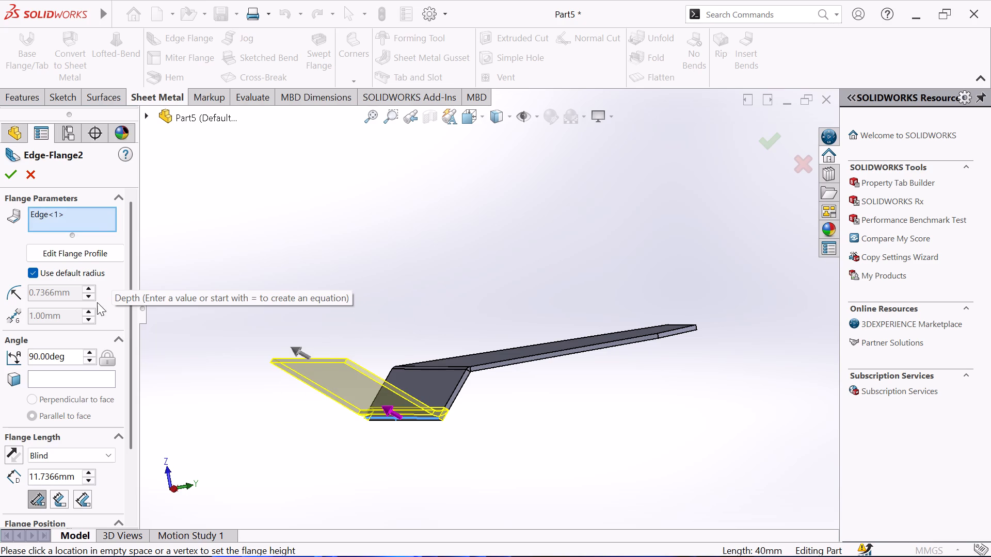
Override the second flange's default bend radius with 0.05 mm and set its length to 15 mm.
{"action": "left_click", "coordinate": [29, 271]}
{"action": "double_click", "coordinate": [72, 293]}
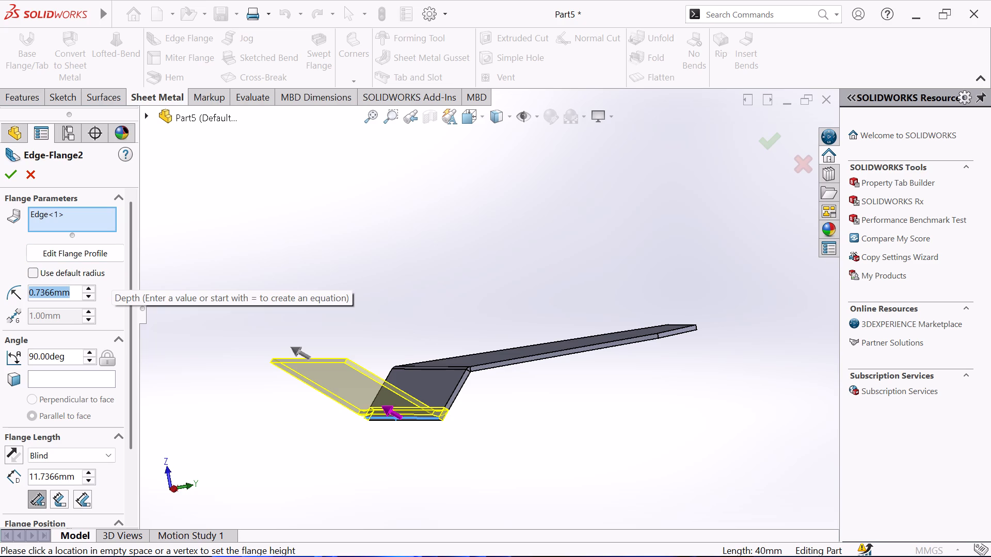
{"action": "key", "text": "period"}
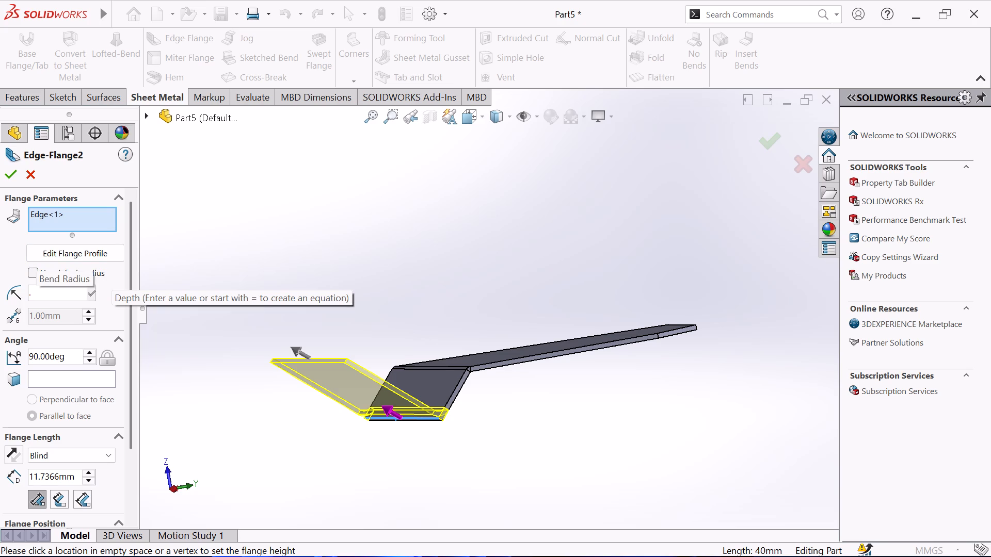
{"action": "type", "text": "05"}
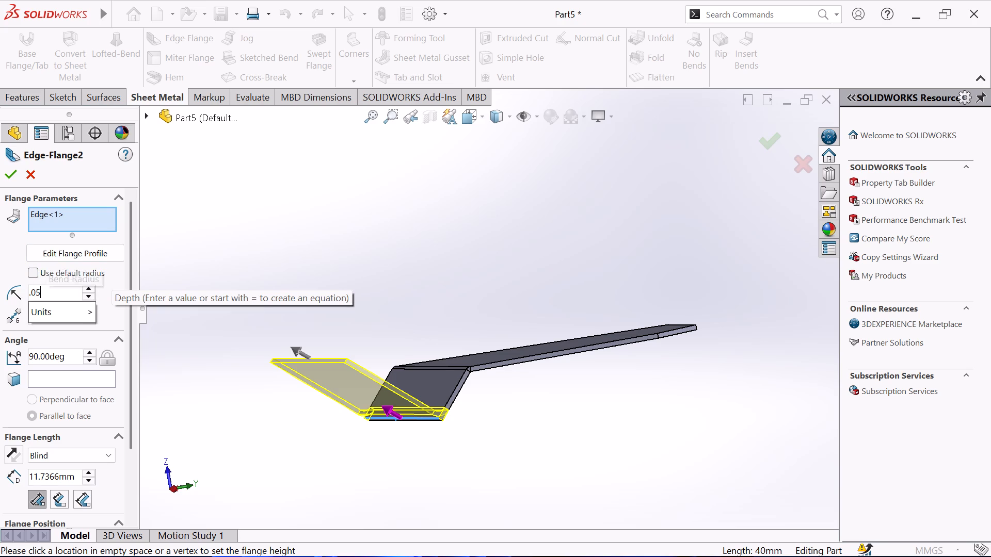
{"action": "key", "text": "Return"}
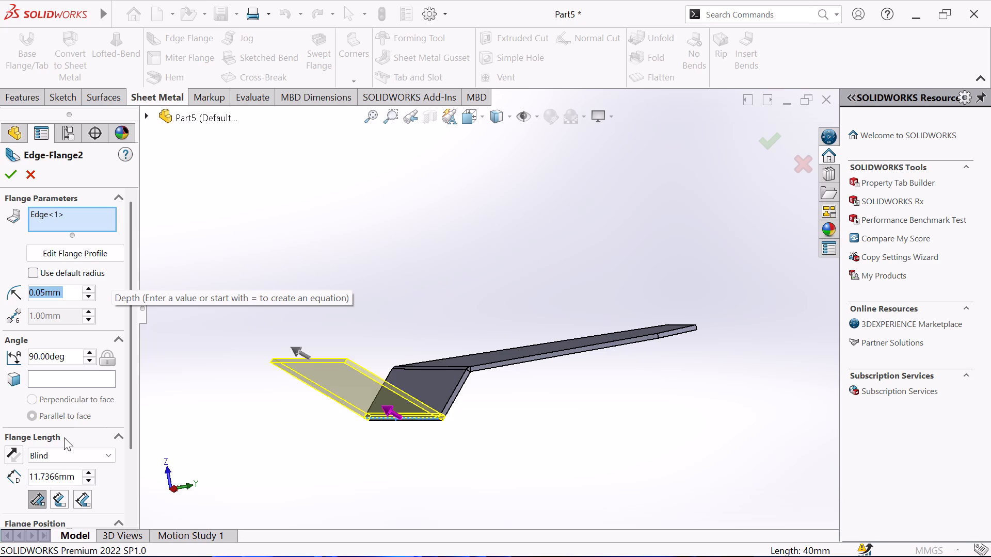
{"action": "double_click", "coordinate": [72, 479]}
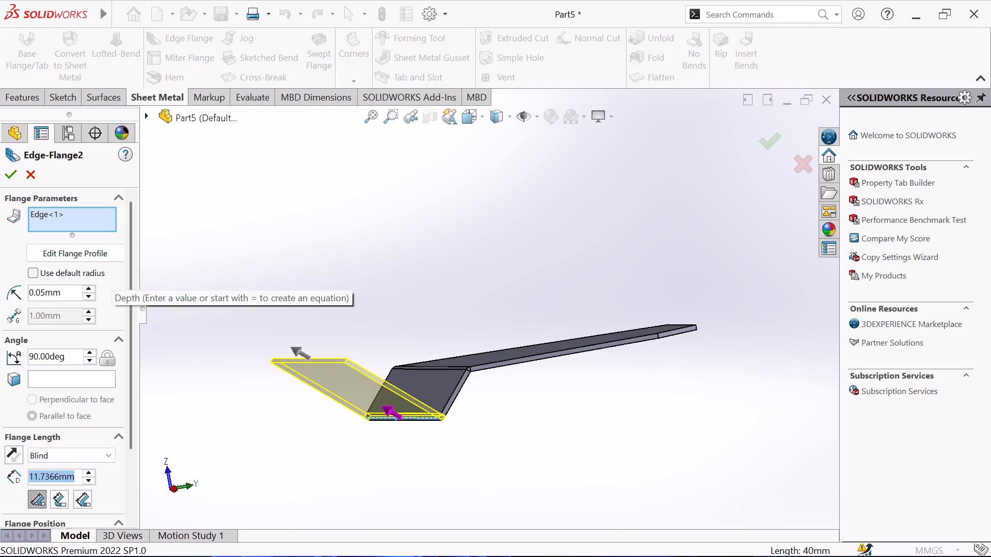
{"action": "key", "text": "1"}
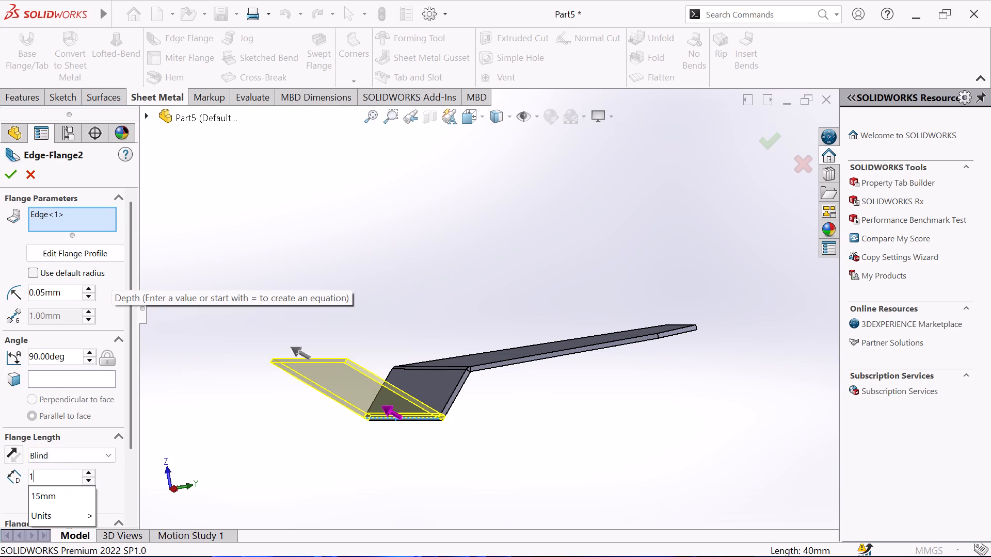
{"action": "key", "text": "6"}
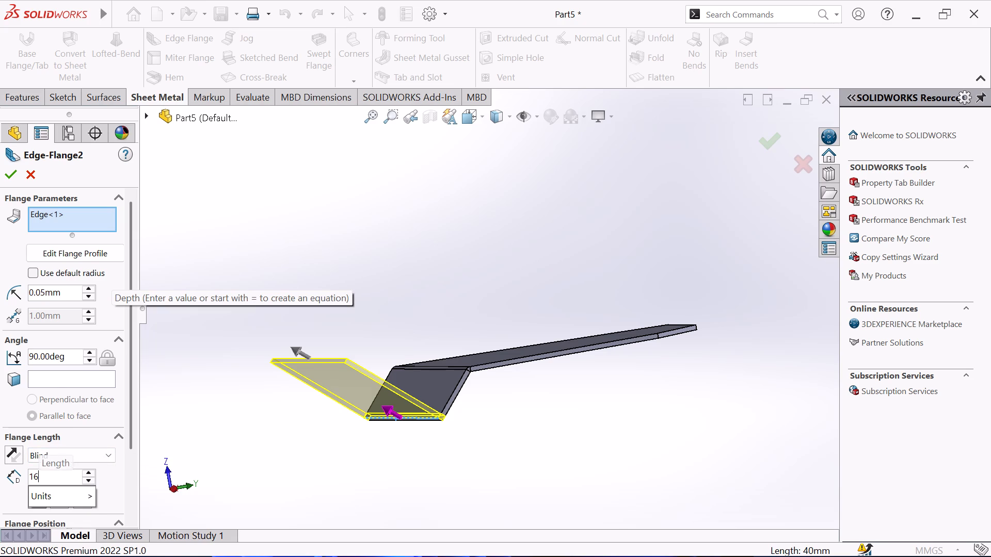
{"action": "key", "text": "BackSpace"}
{"action": "key", "text": "5"}
{"action": "key", "text": "Return"}
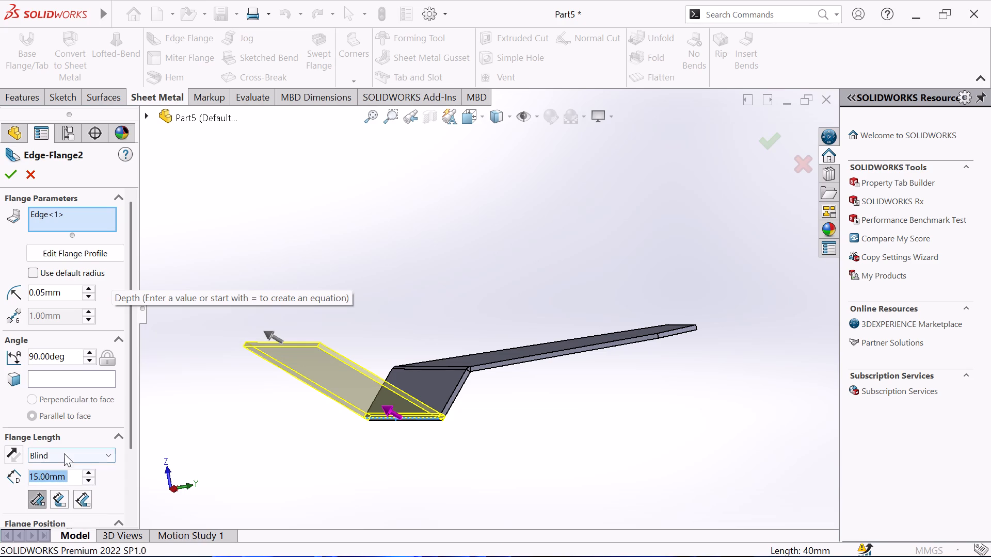
Set the second flange's angle to 50 degrees and complete the flange.
{"action": "double_click", "coordinate": [72, 358]}
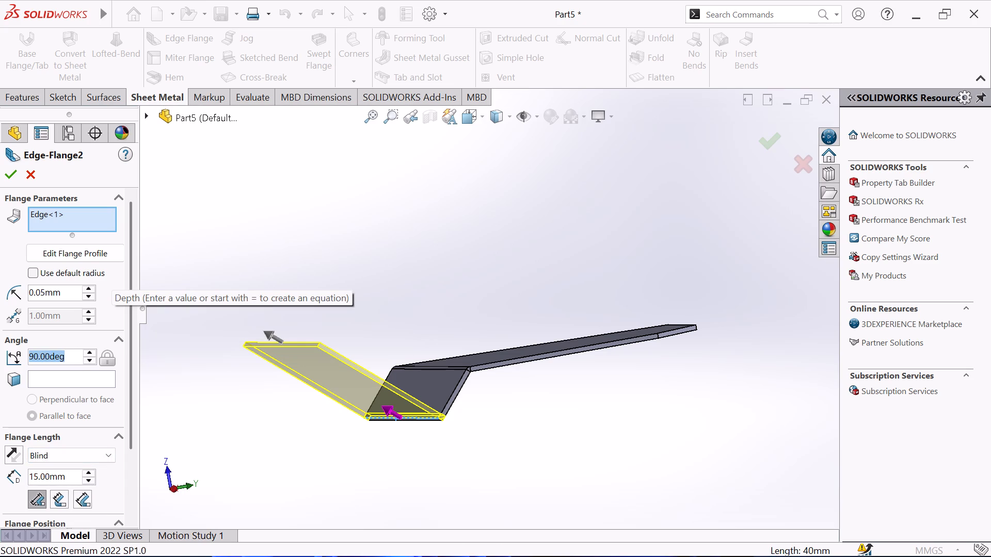
{"action": "left_click", "coordinate": [90, 363]}
{"action": "left_click", "coordinate": [90, 363]}
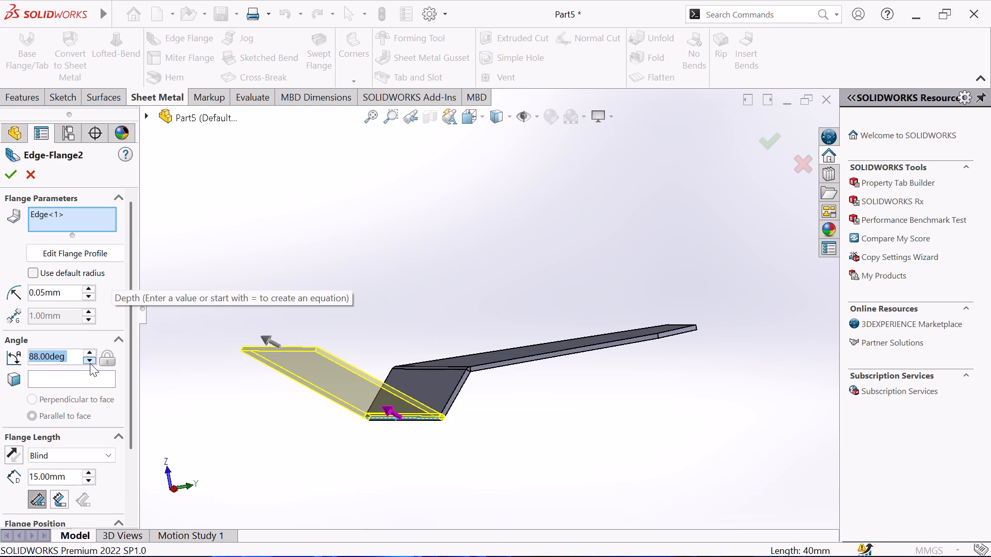
{"action": "left_click", "coordinate": [90, 363]}
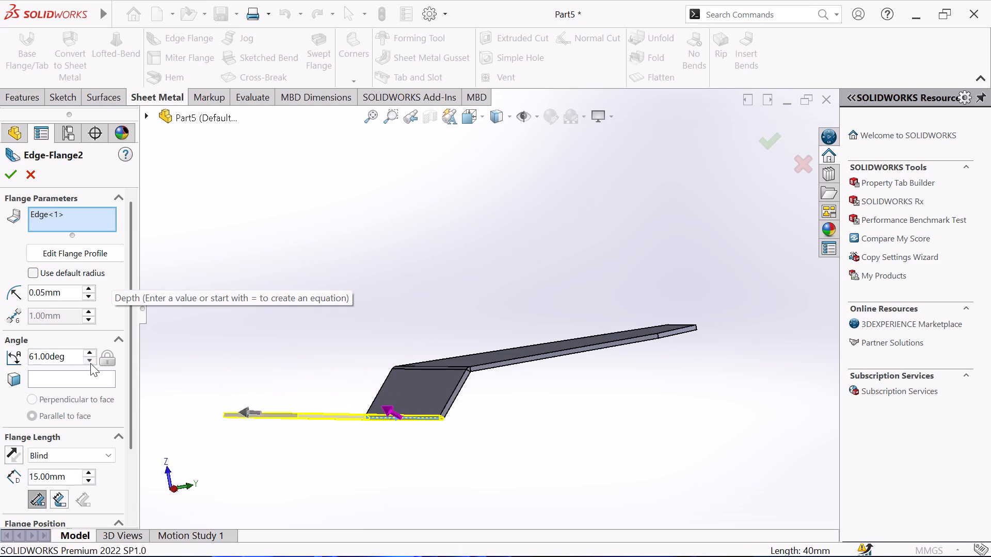
{"action": "triple_click", "coordinate": [90, 363]}
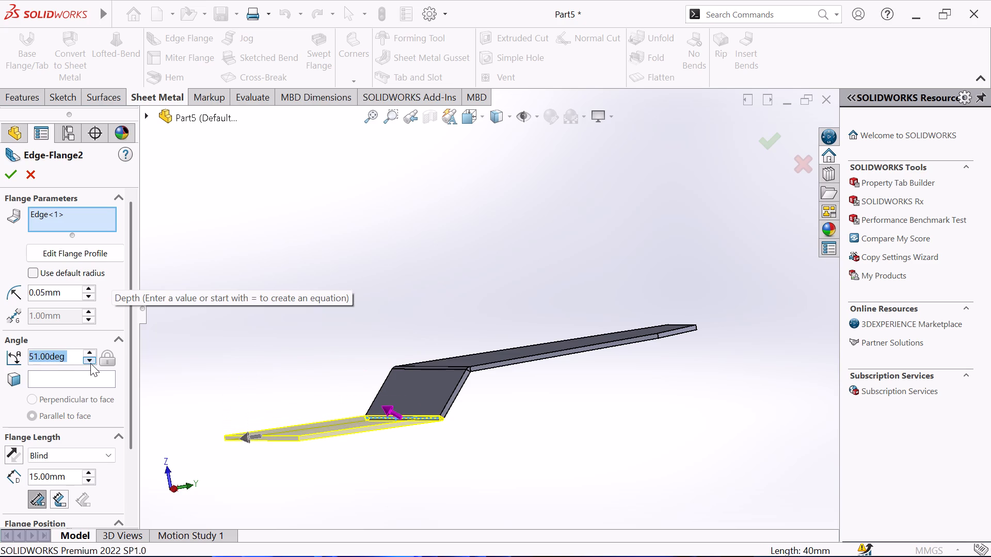
{"action": "left_click", "coordinate": [90, 363]}
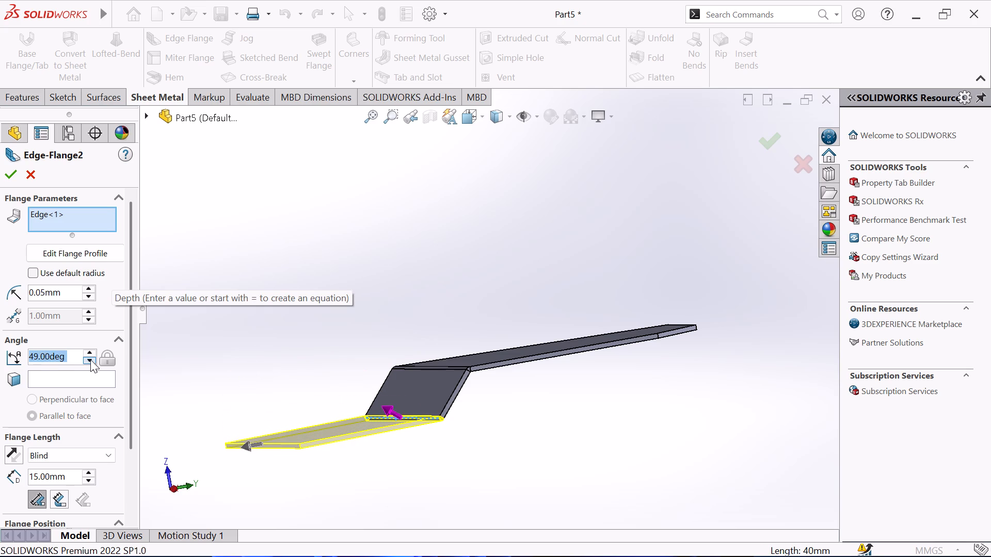
{"action": "left_click", "coordinate": [90, 356]}
{"action": "middle_click_drag", "start_coordinate": [179, 365], "coordinate": [154, 379]}
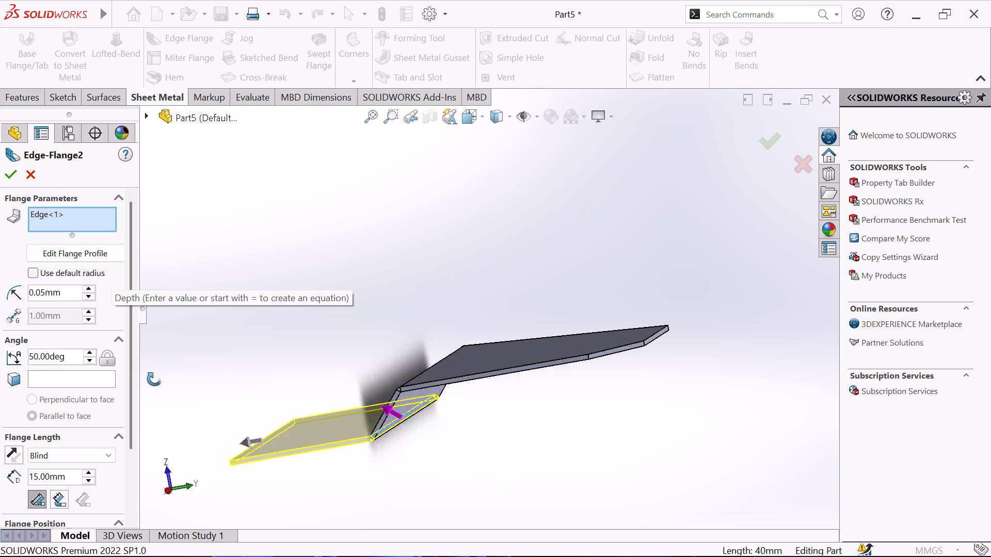
{"action": "middle_click_drag", "start_coordinate": [154, 379], "coordinate": [166, 367]}
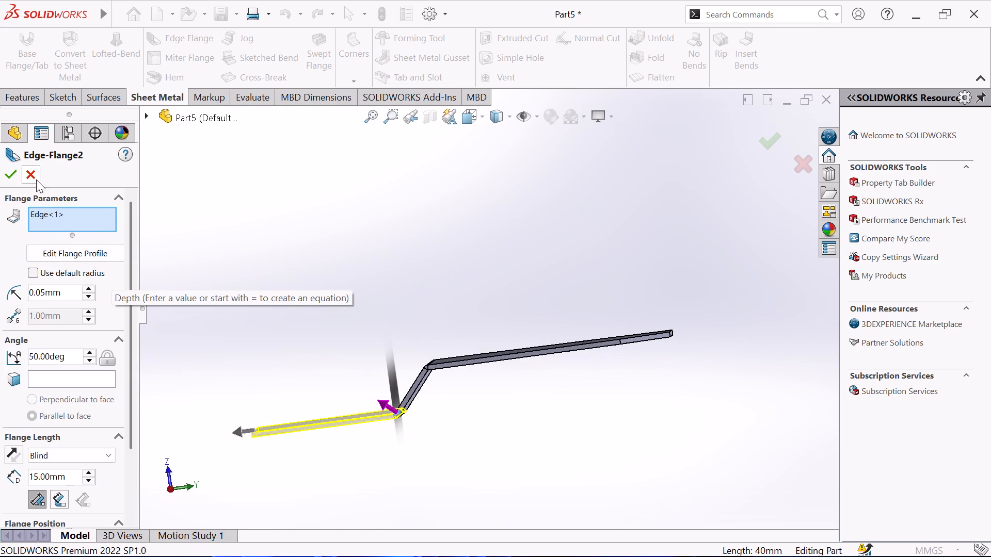
{"action": "left_click", "coordinate": [15, 175]}
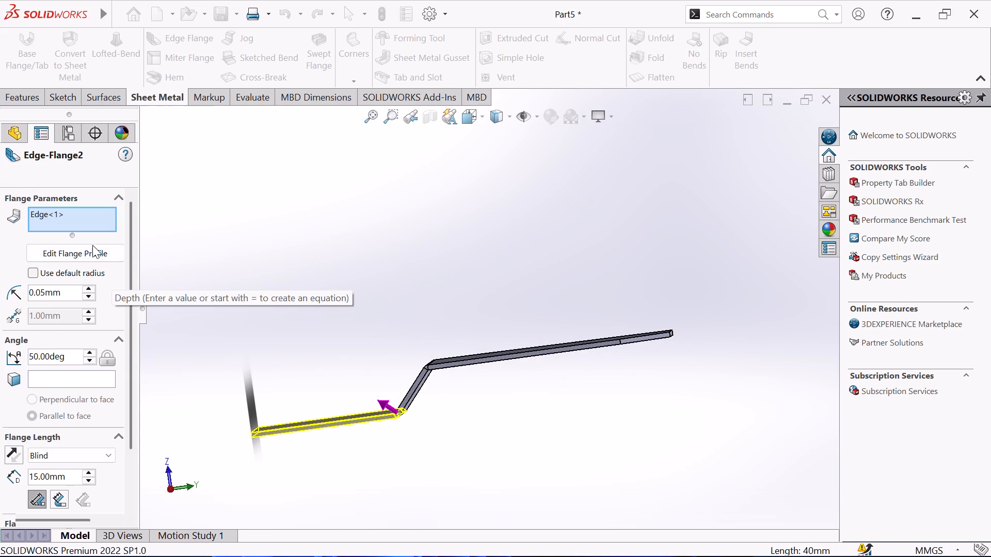
Examine the stepped sheet metal part from above, from underneath, edge-on and from the front.
{"action": "left_click", "coordinate": [261, 288]}
{"action": "left_click", "coordinate": [424, 312]}
{"action": "middle_click_drag", "start_coordinate": [422, 310], "coordinate": [427, 314]}
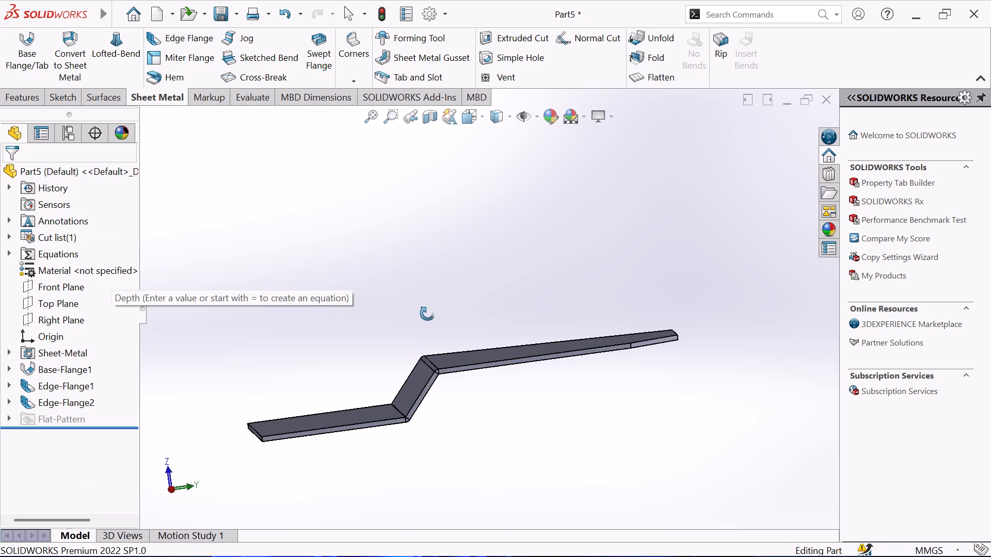
{"action": "middle_click_drag", "start_coordinate": [427, 314], "coordinate": [406, 263]}
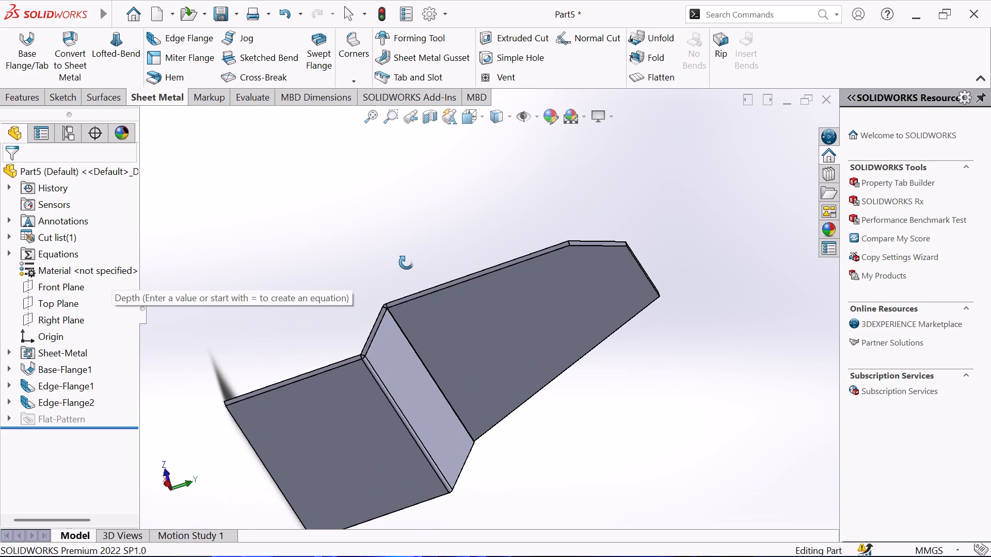
{"action": "middle_click_drag", "start_coordinate": [406, 263], "coordinate": [412, 274]}
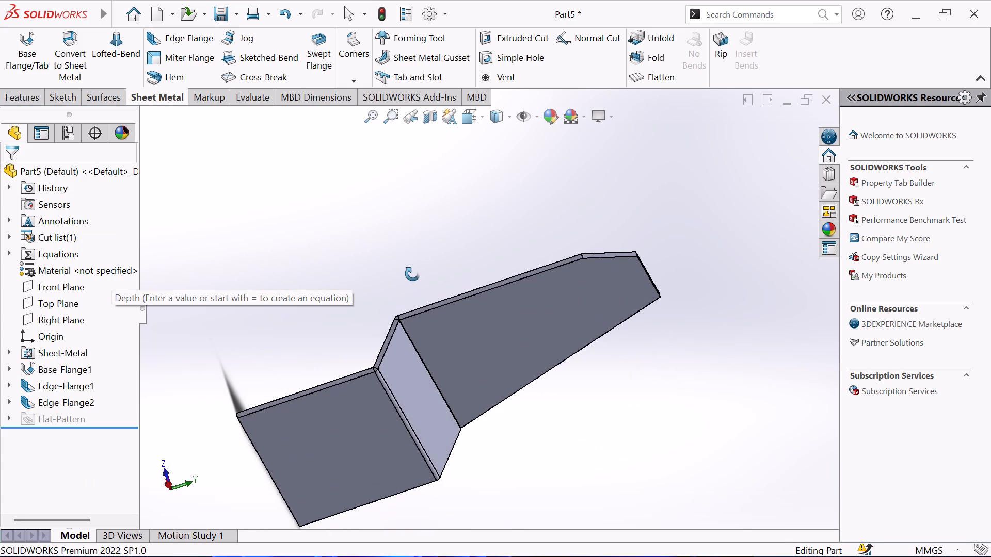
{"action": "middle_click_drag", "start_coordinate": [412, 274], "coordinate": [422, 300]}
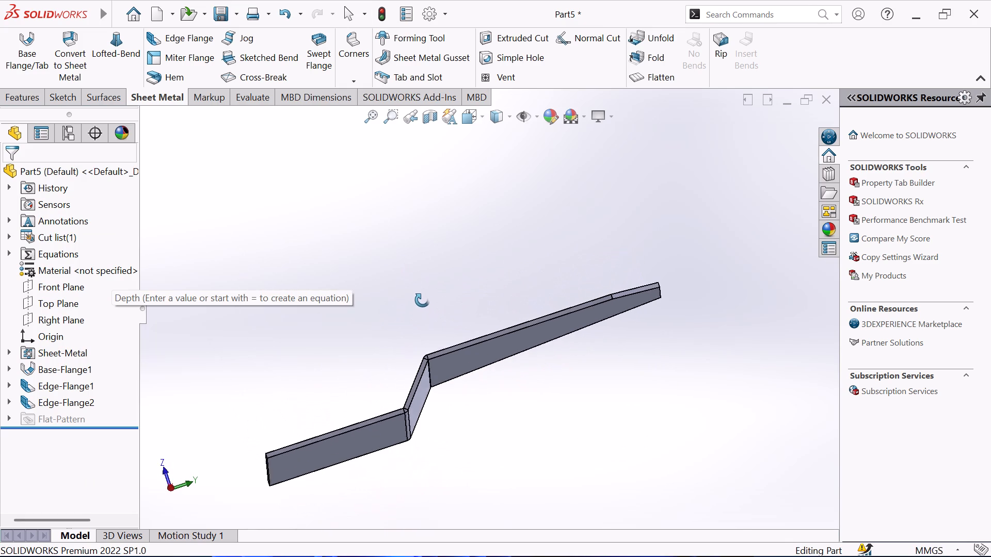
{"action": "middle_click_drag", "start_coordinate": [422, 300], "coordinate": [425, 316]}
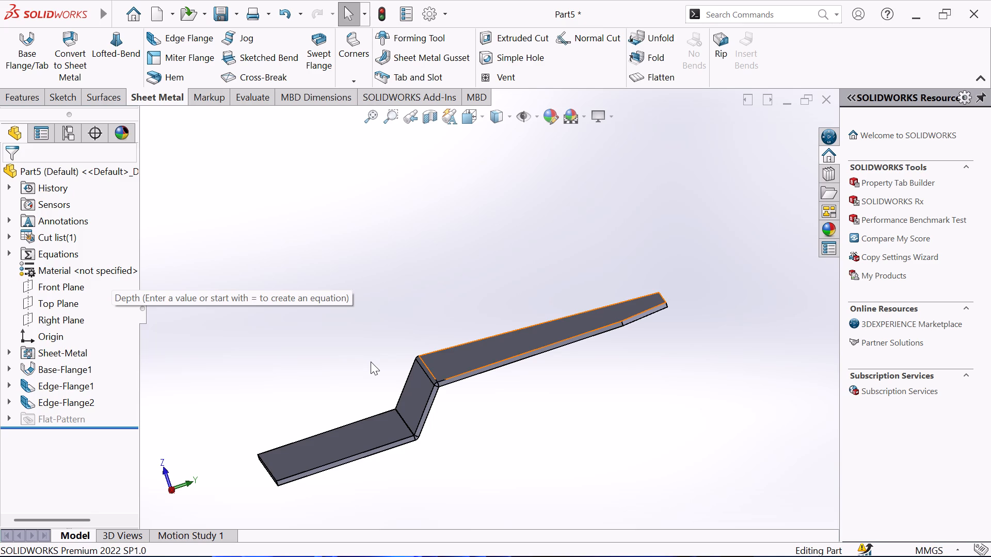
{"action": "scroll", "coordinate": [457, 382], "scroll_direction": "up", "scroll_amount": 1}
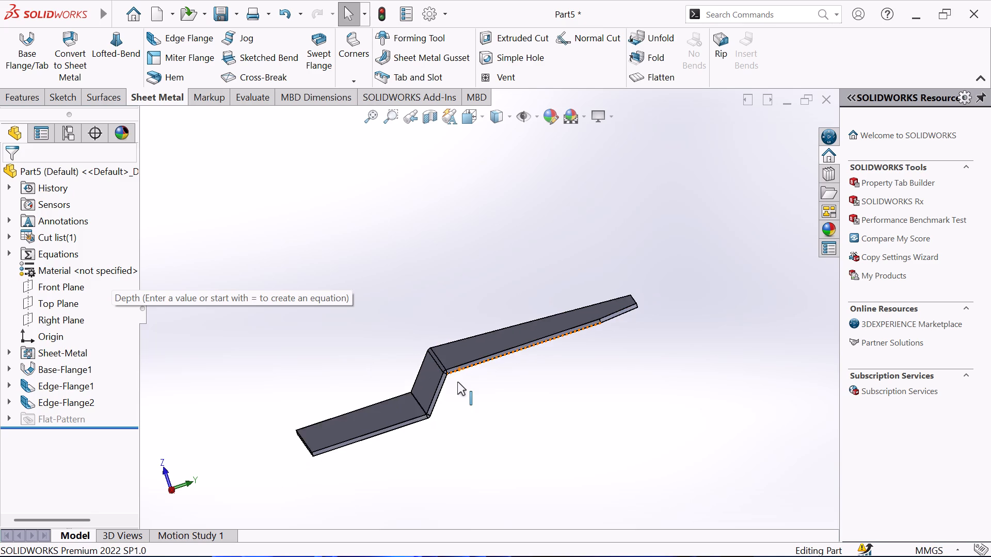
{"action": "scroll", "coordinate": [457, 382], "scroll_direction": "up", "scroll_amount": 1}
{"action": "middle_click_drag", "start_coordinate": [388, 353], "coordinate": [473, 386]}
Close the part document without saving its changes.
{"action": "left_click", "coordinate": [825, 100]}
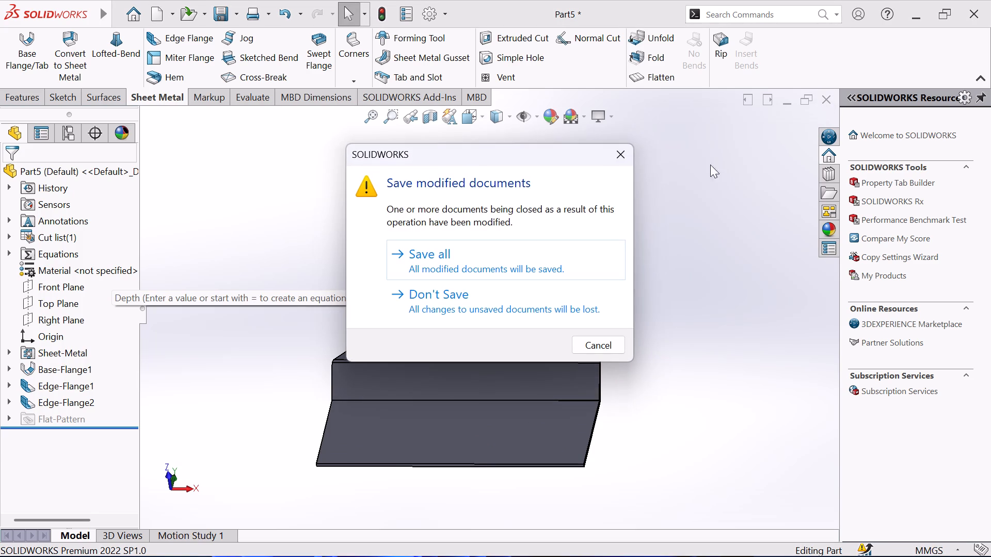
{"action": "left_click", "coordinate": [522, 298]}
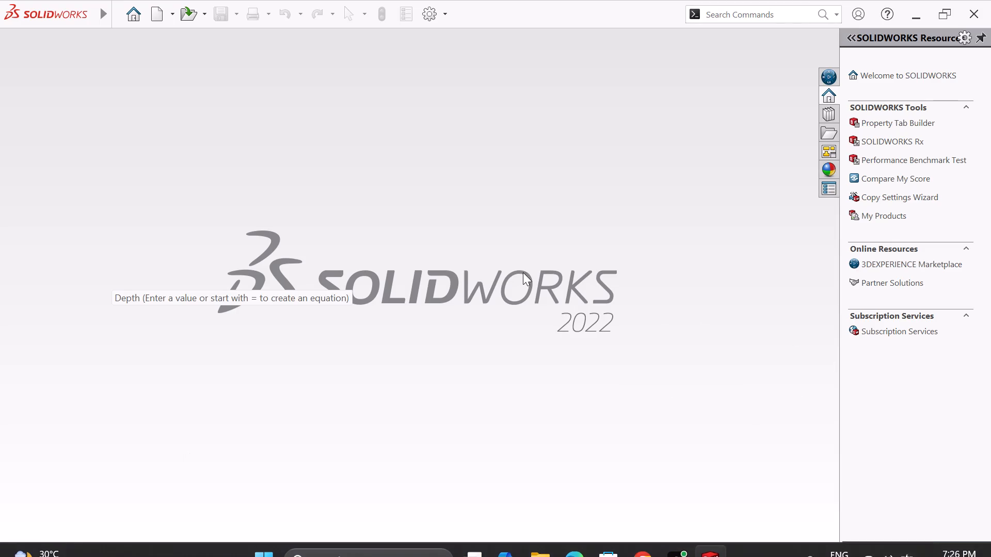
Create a new part document.
{"action": "left_click", "coordinate": [171, 9]}
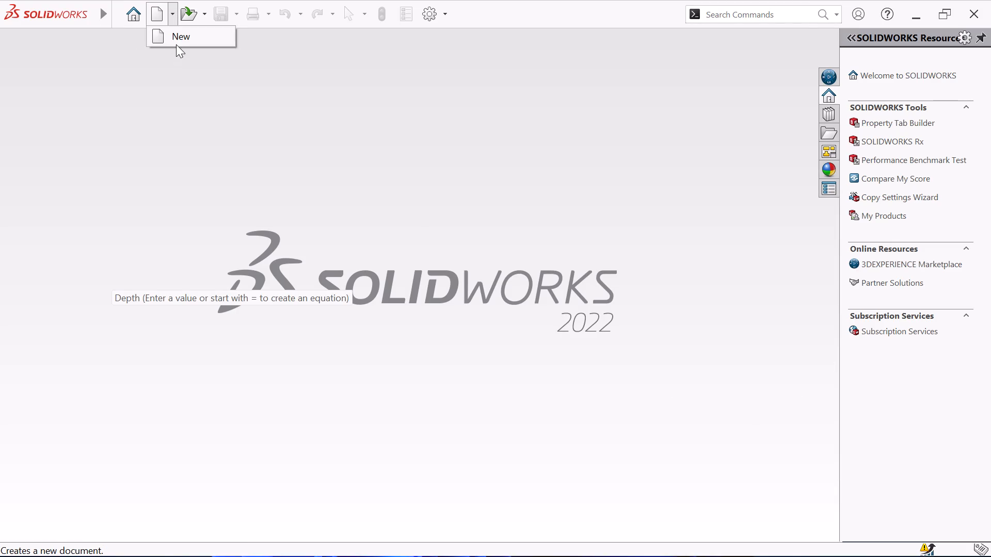
{"action": "left_click", "coordinate": [178, 39]}
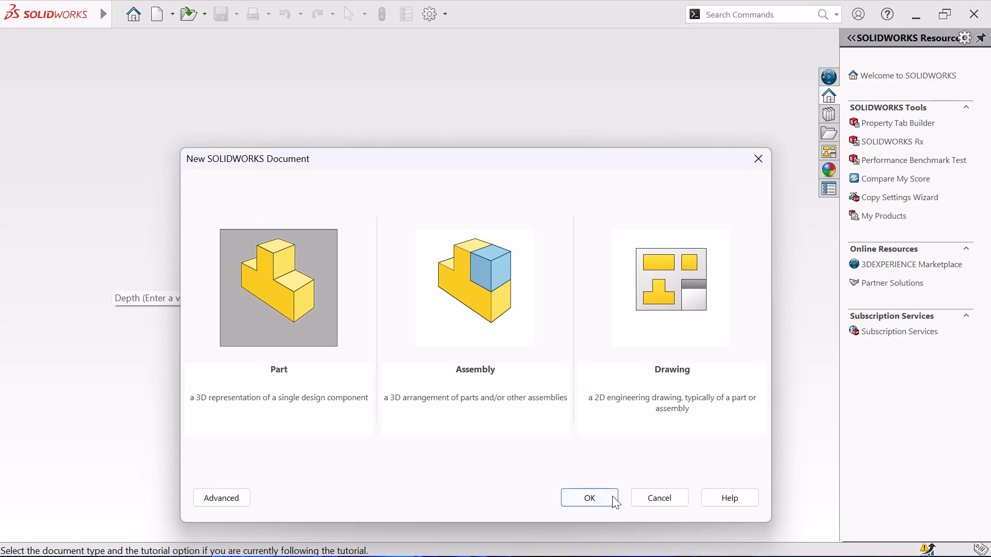
{"action": "left_click", "coordinate": [588, 493]}
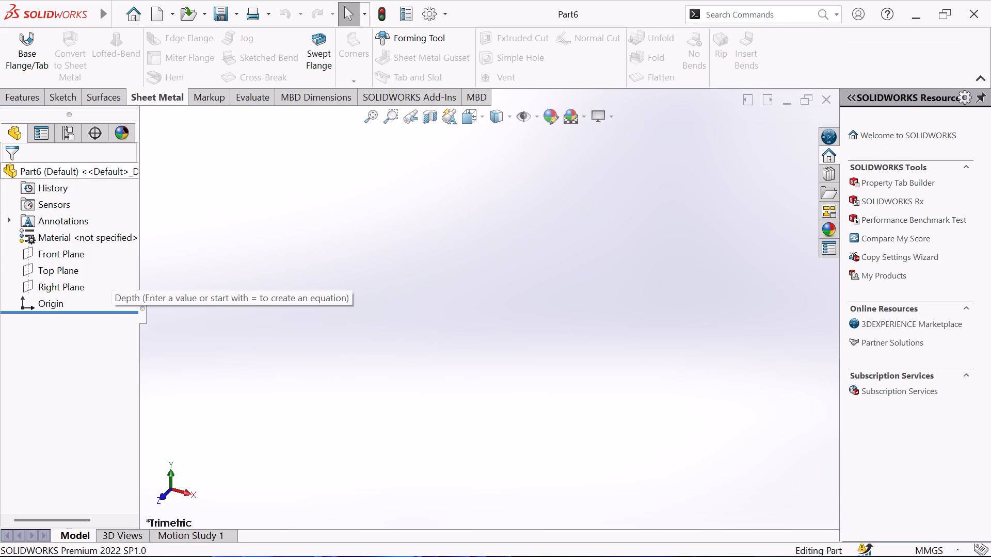
Start a new sketch on the Front Plane.
{"action": "left_click", "coordinate": [57, 97]}
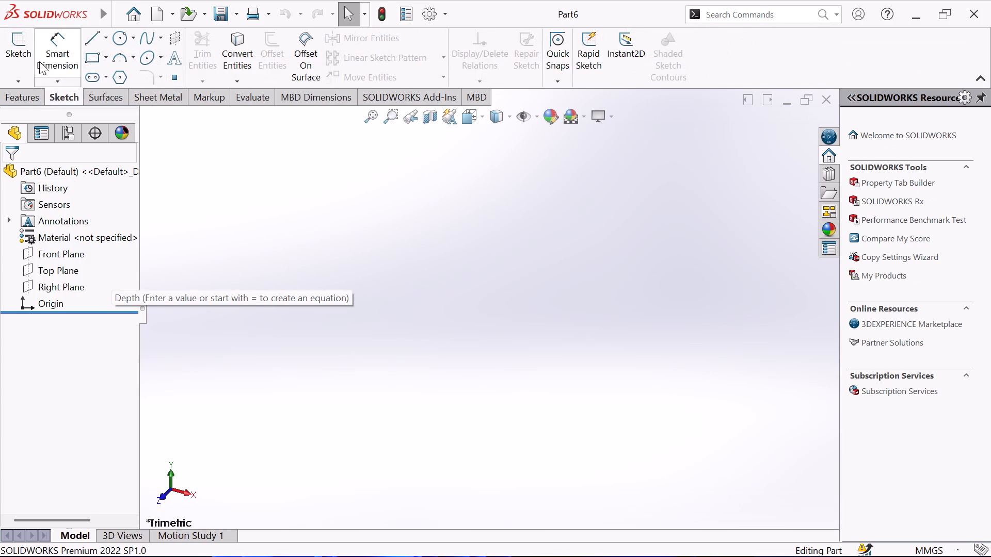
{"action": "left_click", "coordinate": [29, 53]}
{"action": "left_click", "coordinate": [351, 200]}
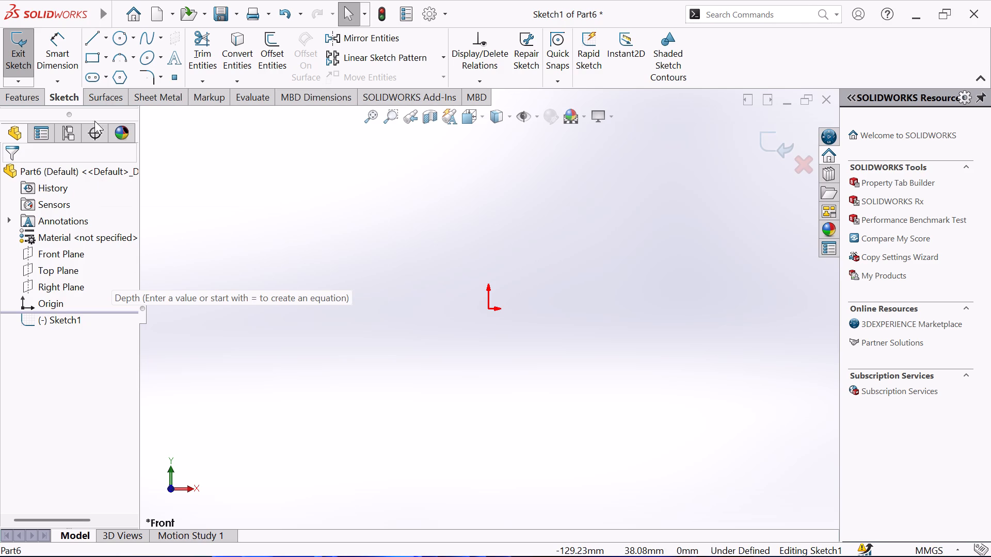
Sketch a horizontal centerline about 212 mm long through the origin, extending to both sides of it.
{"action": "left_click", "coordinate": [106, 30]}
{"action": "left_click", "coordinate": [87, 74]}
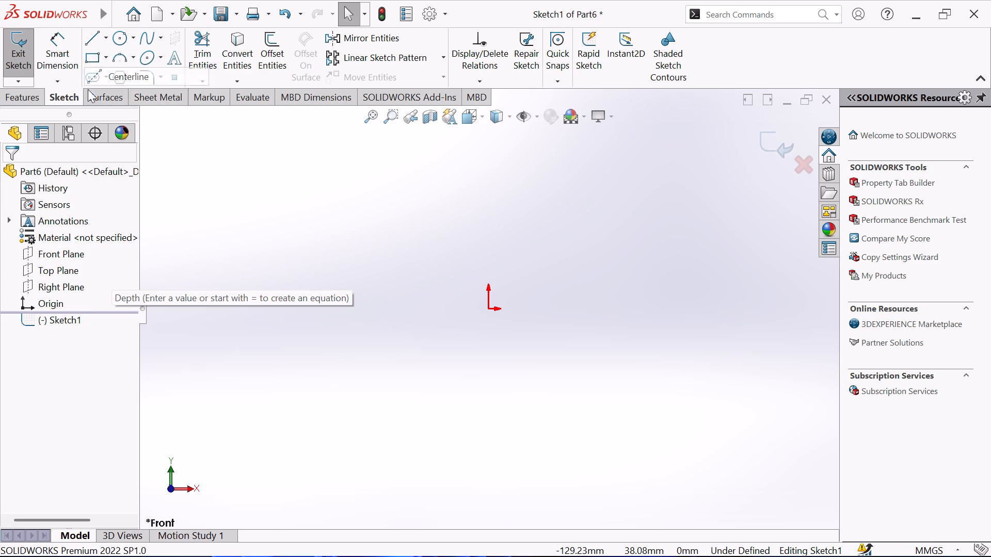
{"action": "left_click", "coordinate": [218, 307]}
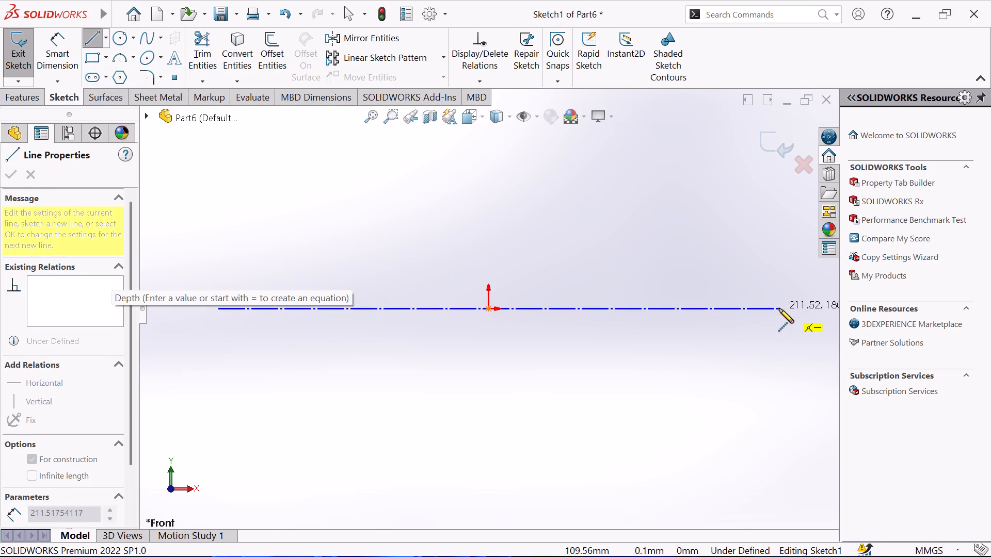
{"action": "left_click", "coordinate": [779, 308]}
{"action": "right_click", "coordinate": [692, 252]}
{"action": "left_click", "coordinate": [716, 259]}
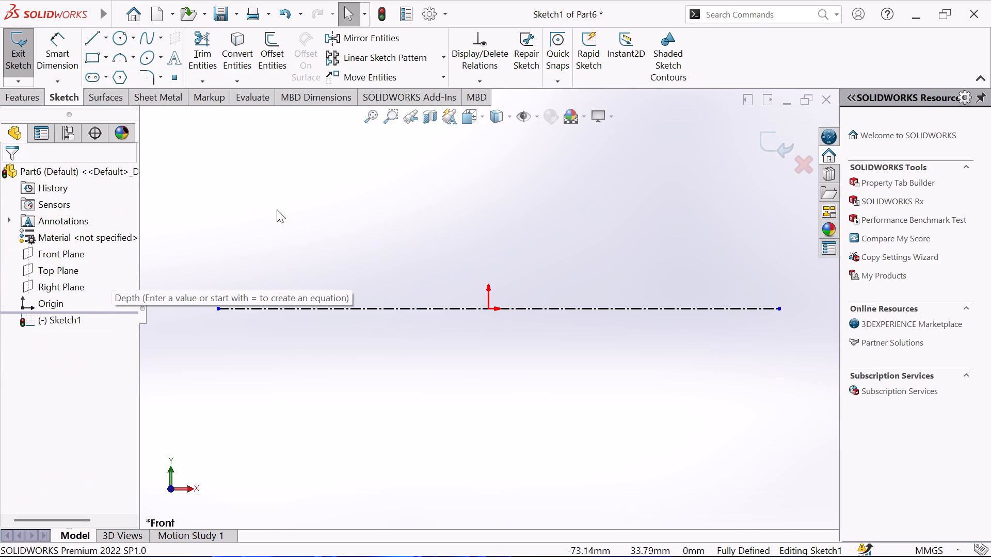
Sketch a vertical centerline about 134 mm long through the origin, crossing the horizontal centerline.
{"action": "left_click", "coordinate": [107, 35]}
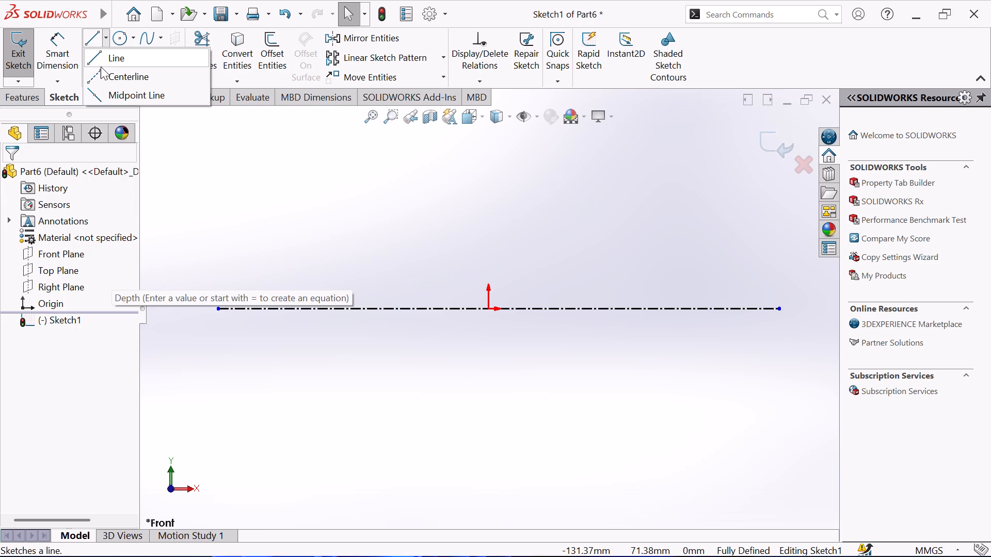
{"action": "left_click", "coordinate": [98, 74]}
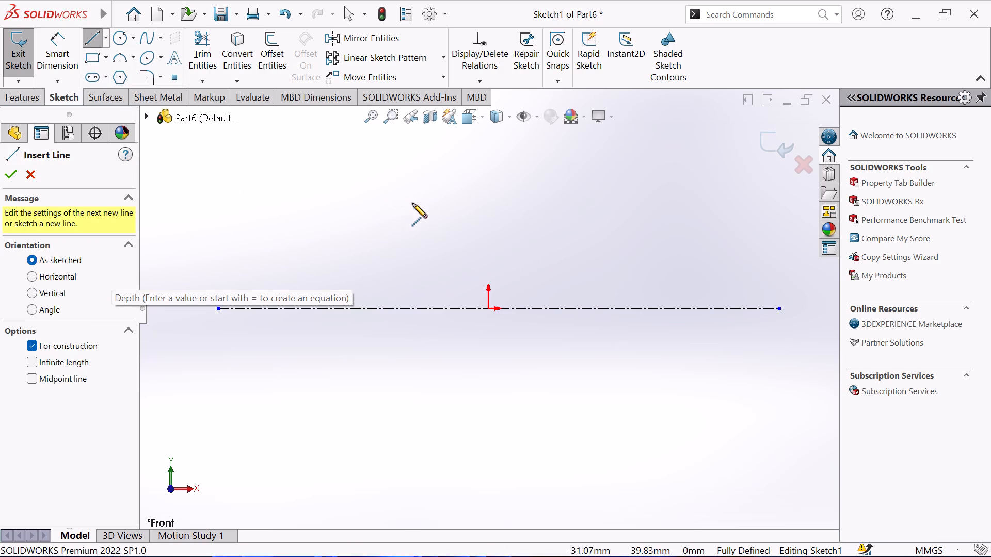
{"action": "left_click", "coordinate": [488, 135]}
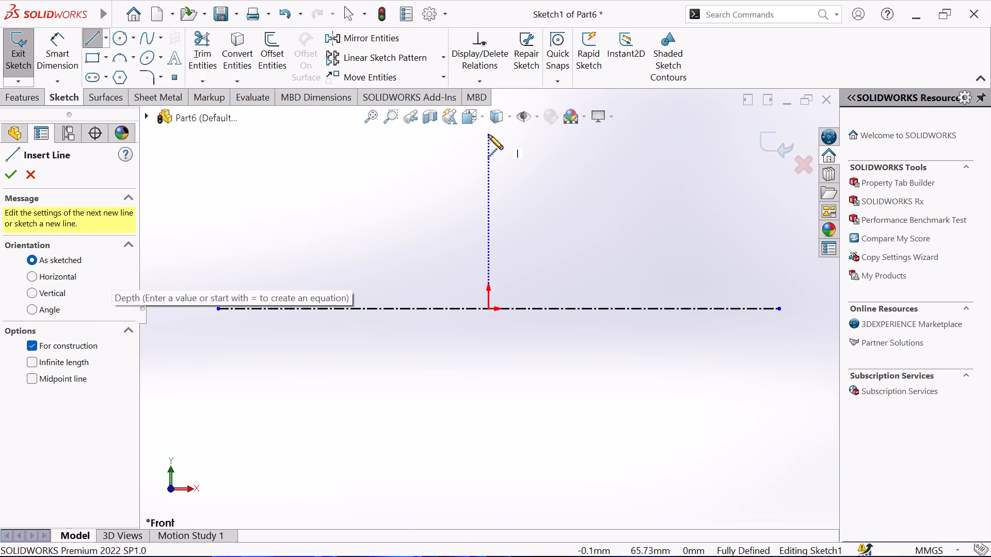
{"action": "left_click", "coordinate": [490, 489]}
{"action": "right_click", "coordinate": [398, 407]}
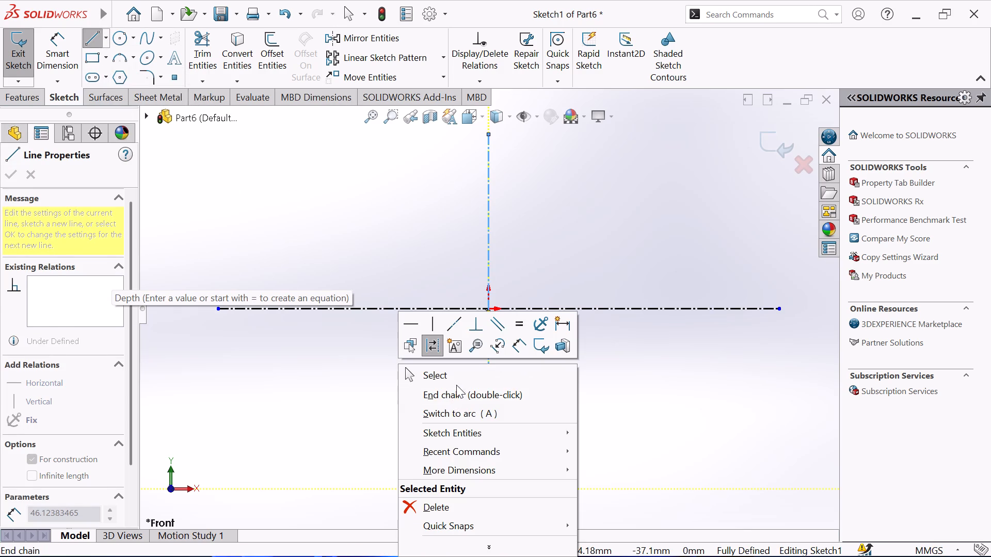
{"action": "left_click", "coordinate": [457, 384]}
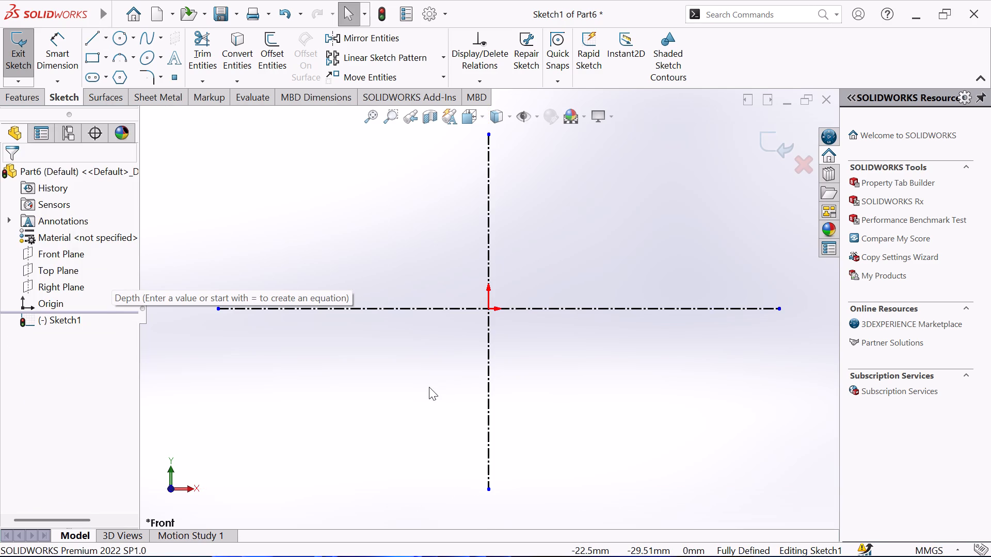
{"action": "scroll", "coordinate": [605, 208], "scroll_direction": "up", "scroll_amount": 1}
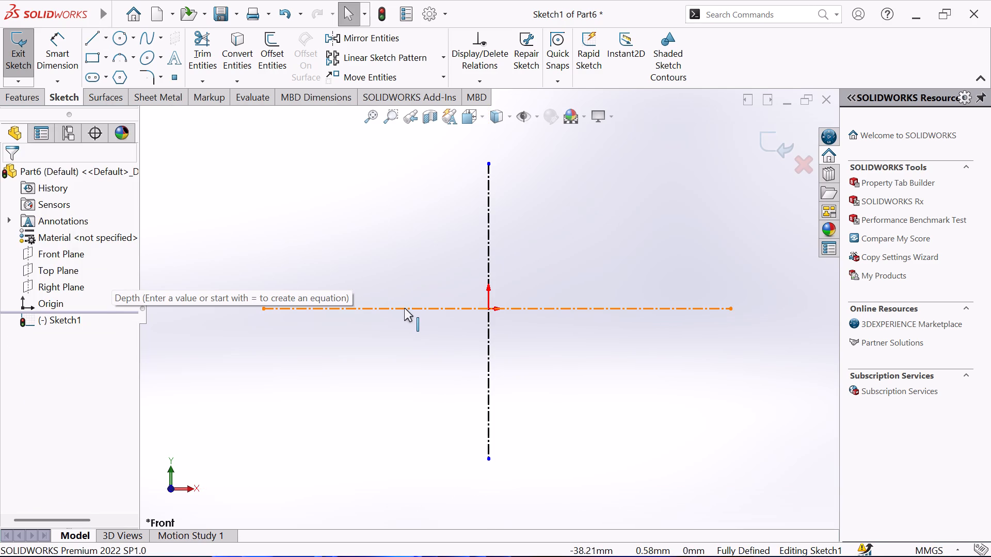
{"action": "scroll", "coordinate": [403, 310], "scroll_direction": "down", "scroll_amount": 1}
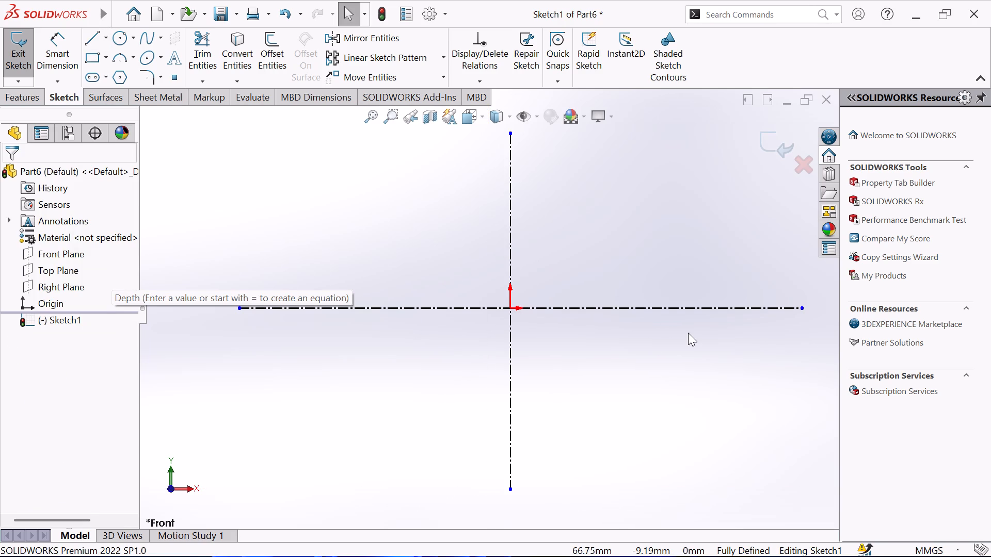
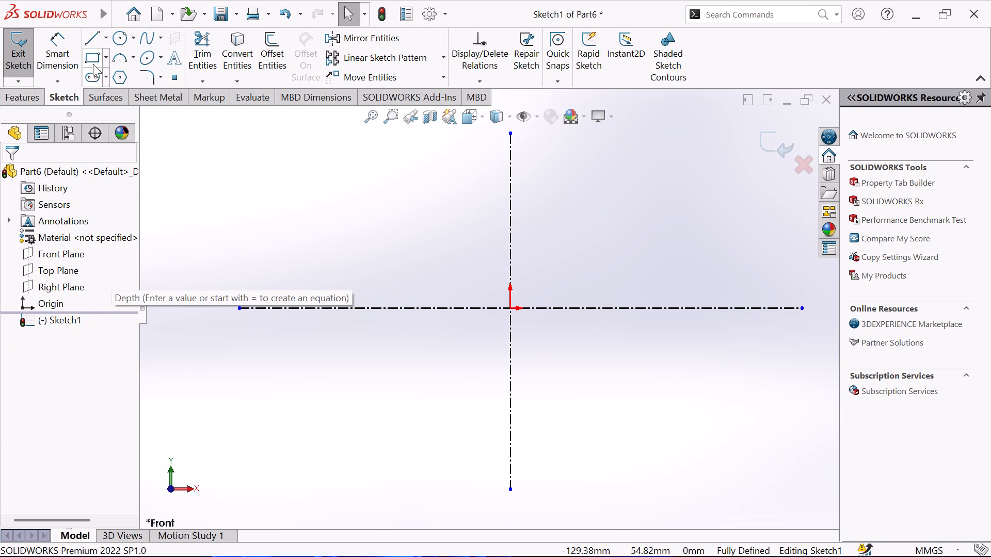
Sketch a corner rectangle about 22 mm wide and 42 mm high, from the origin into the upper-left quadrant of the centerlines.
{"action": "left_click", "coordinate": [105, 58]}
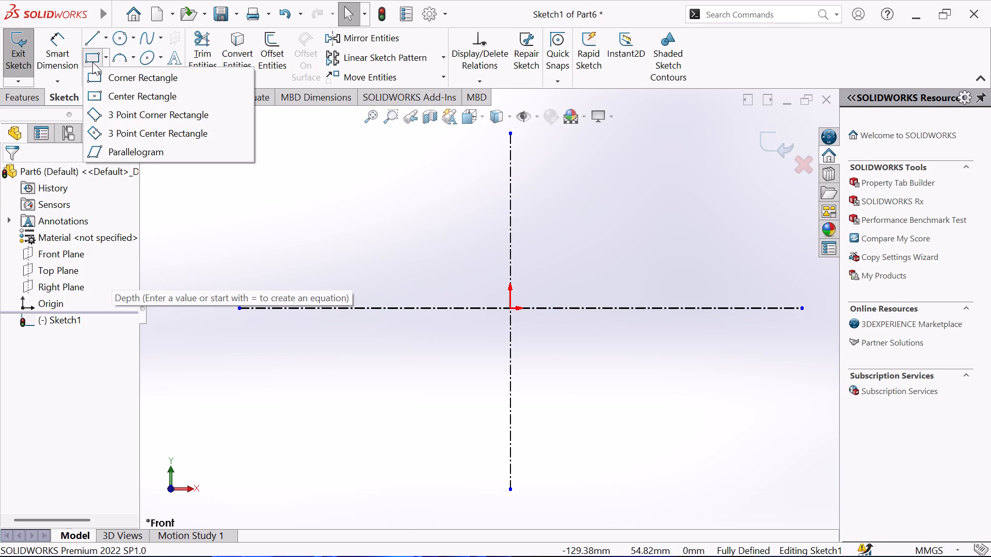
{"action": "left_click", "coordinate": [92, 62]}
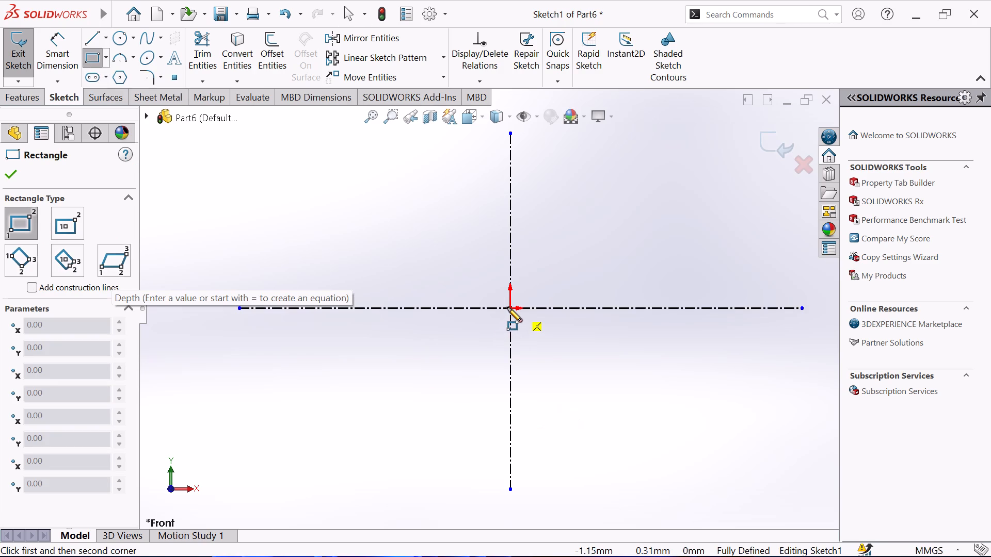
{"action": "left_click", "coordinate": [507, 307]}
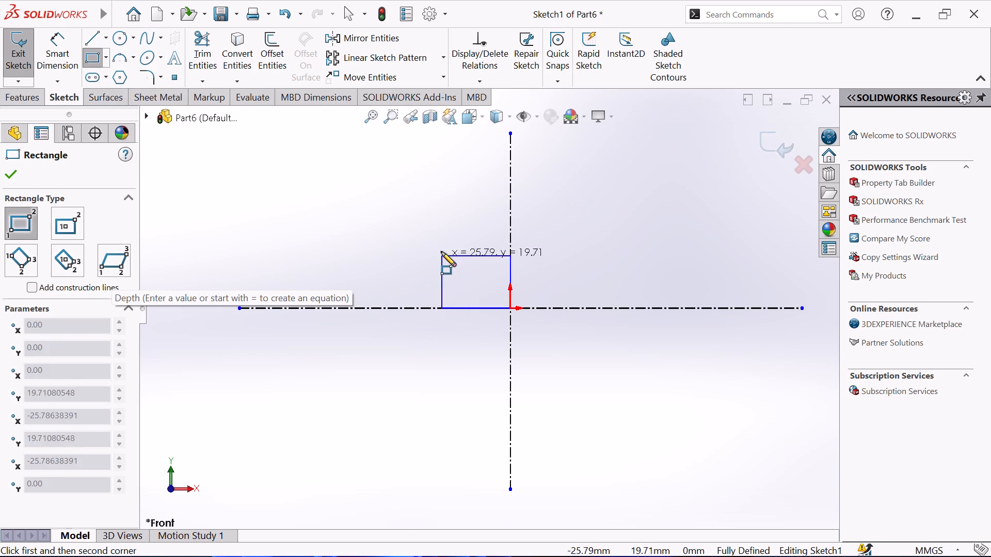
{"action": "left_click", "coordinate": [450, 196]}
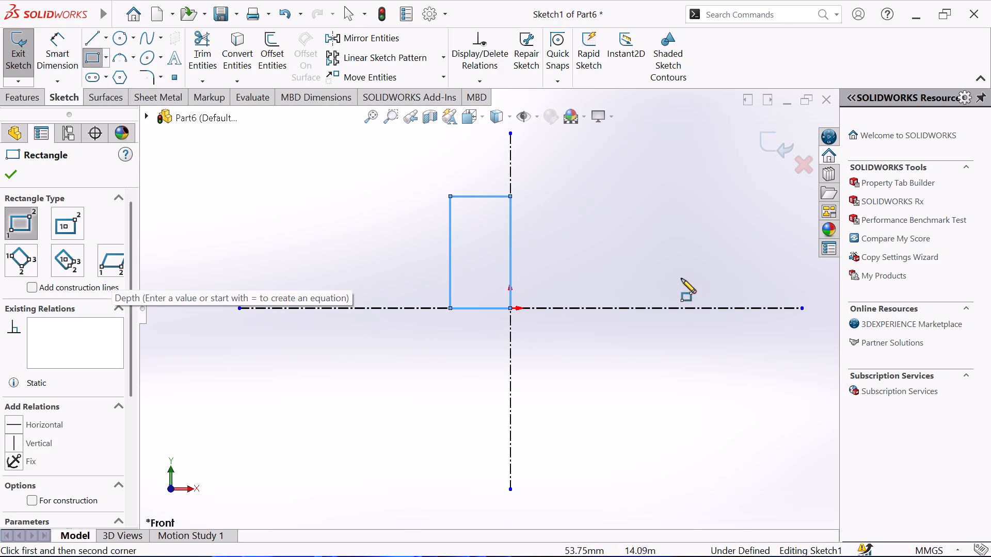
{"action": "right_click", "coordinate": [683, 242]}
{"action": "left_click", "coordinate": [710, 253]}
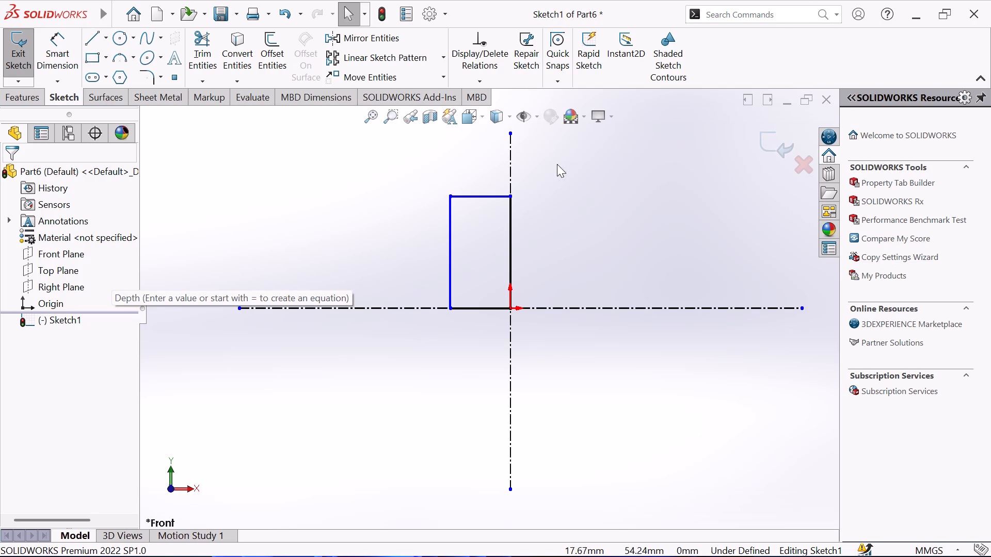
Dimension the rectangle's height as 40 mm on its outer vertical side.
{"action": "left_click", "coordinate": [51, 37]}
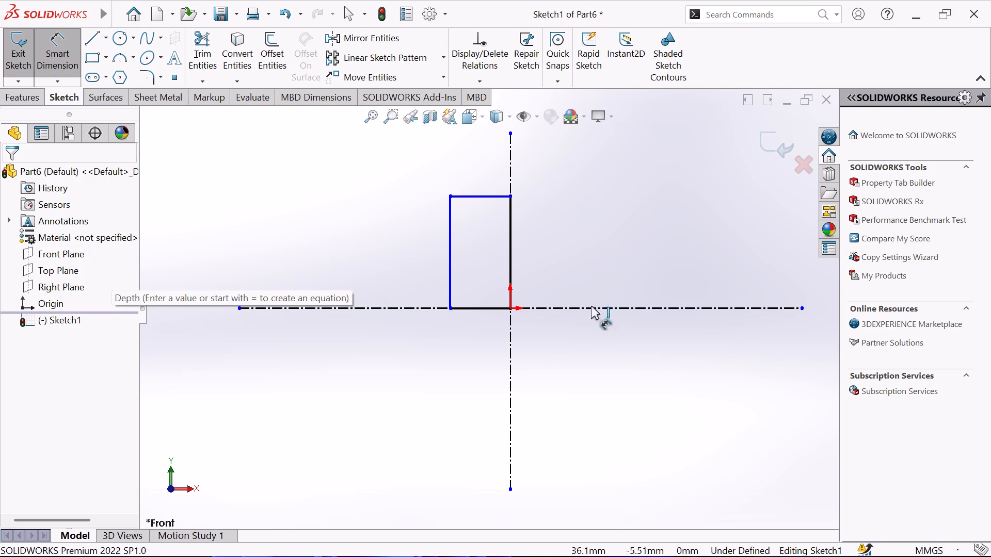
{"action": "left_click", "coordinate": [447, 216]}
{"action": "left_click", "coordinate": [396, 238]}
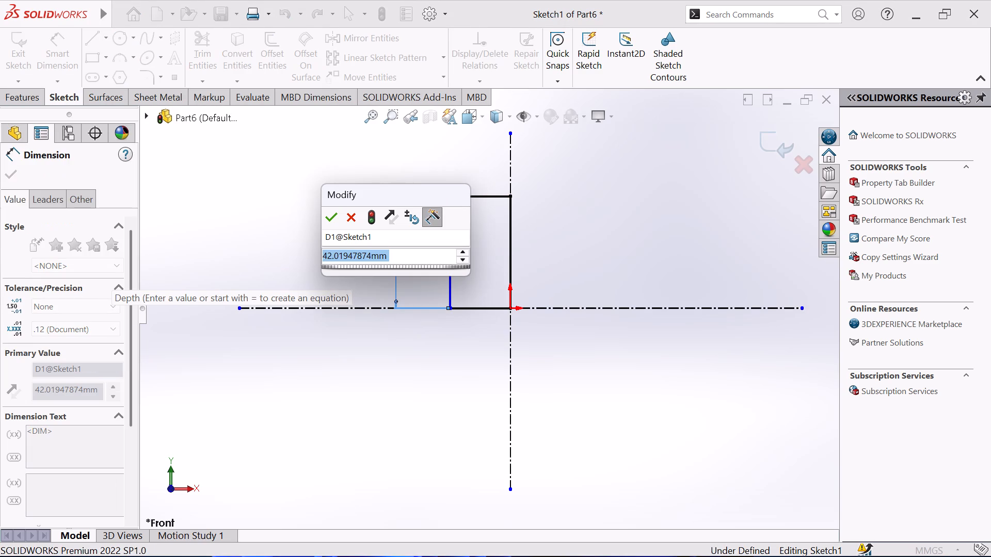
{"action": "type", "text": "40"}
{"action": "key", "text": "Return"}
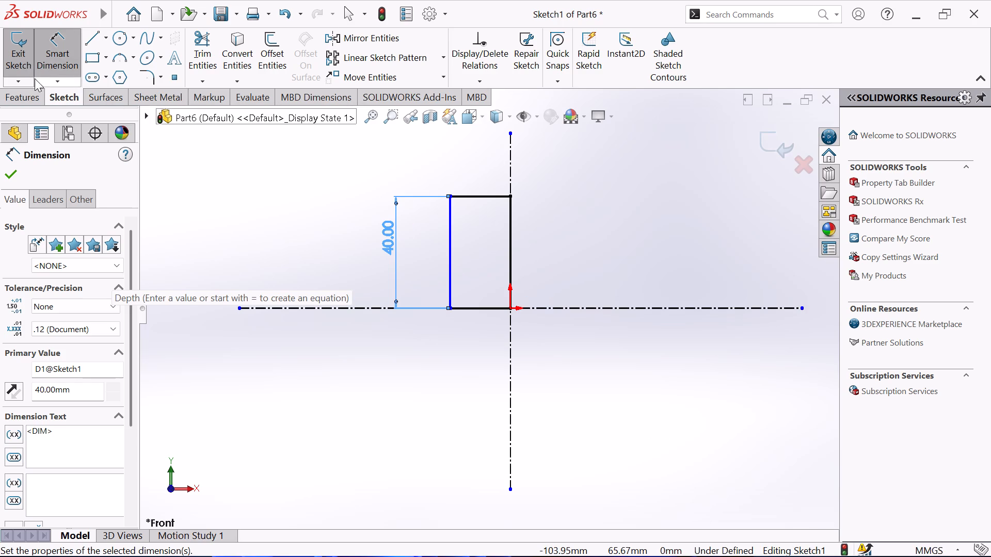
{"action": "left_click", "coordinate": [8, 173]}
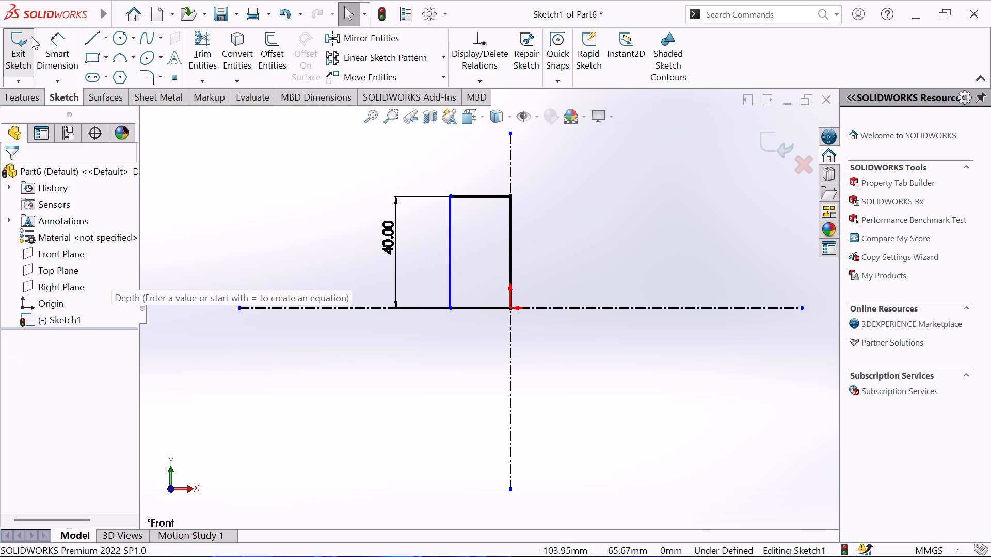
Dimension the rectangle's width as 15 mm along its top side.
{"action": "left_click", "coordinate": [45, 44]}
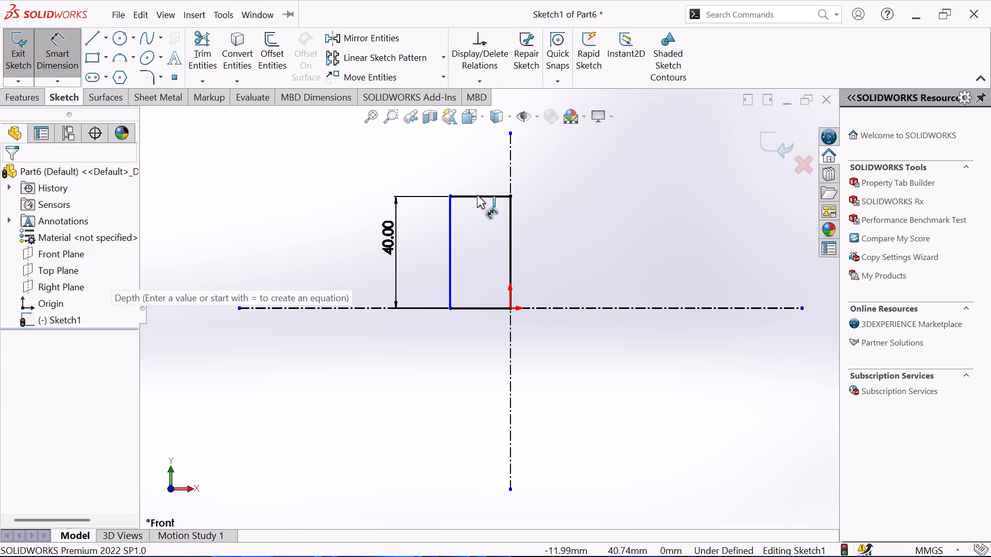
{"action": "left_click", "coordinate": [476, 196]}
{"action": "left_click", "coordinate": [473, 167]}
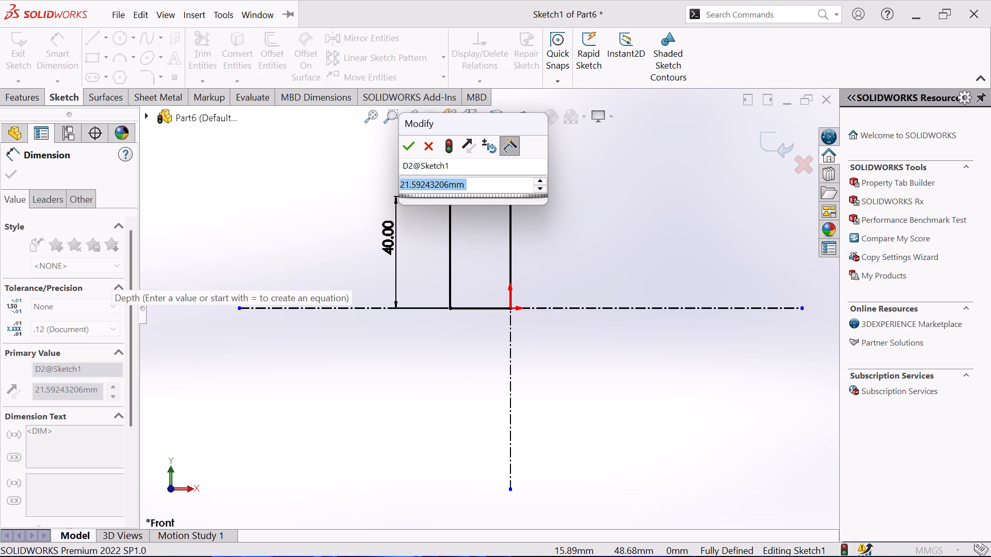
{"action": "type", "text": "15"}
{"action": "key", "text": "Return"}
{"action": "right_click", "coordinate": [557, 194]}
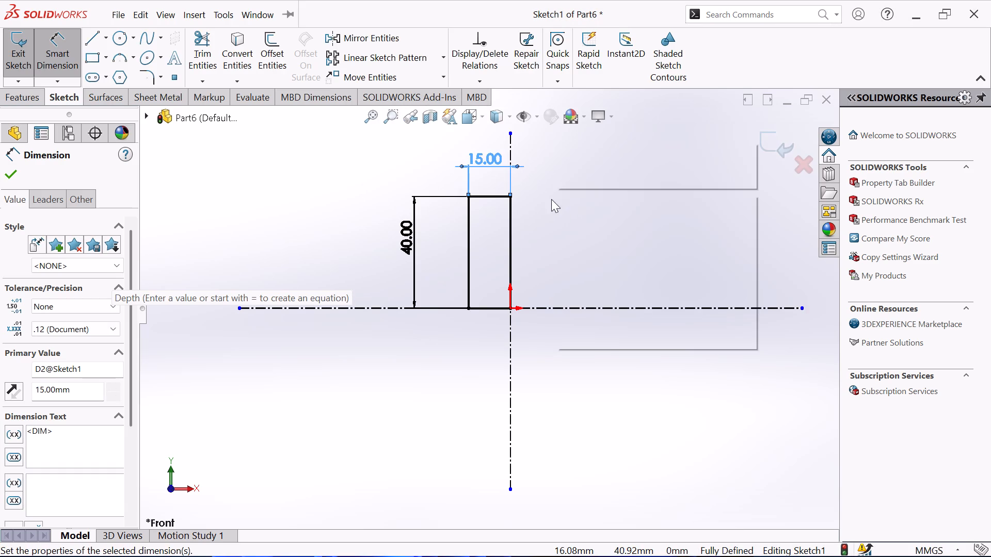
{"action": "left_click", "coordinate": [593, 245]}
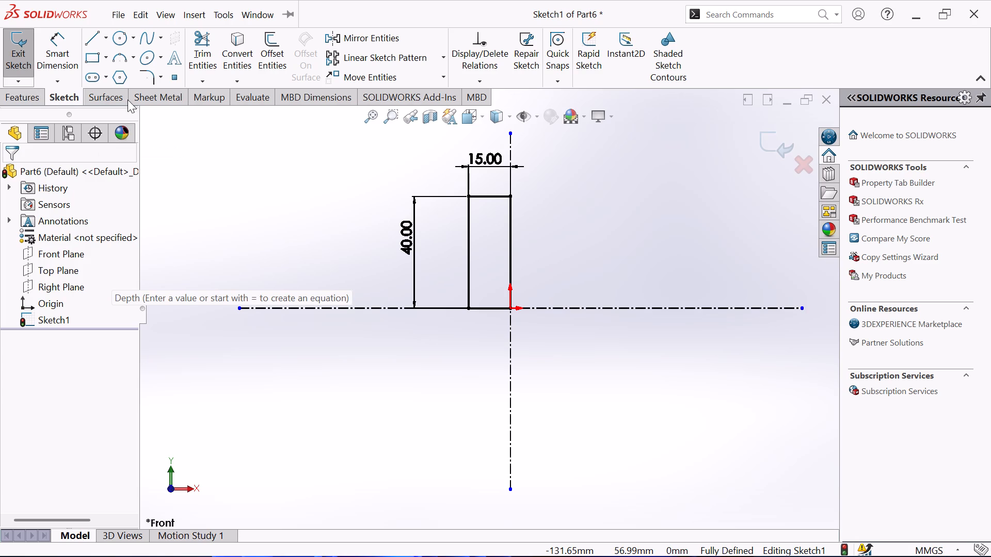
Create a sheet metal base flange from the rectangle sketch with 0.50 mm thickness.
{"action": "left_click", "coordinate": [145, 96]}
{"action": "left_click", "coordinate": [28, 42]}
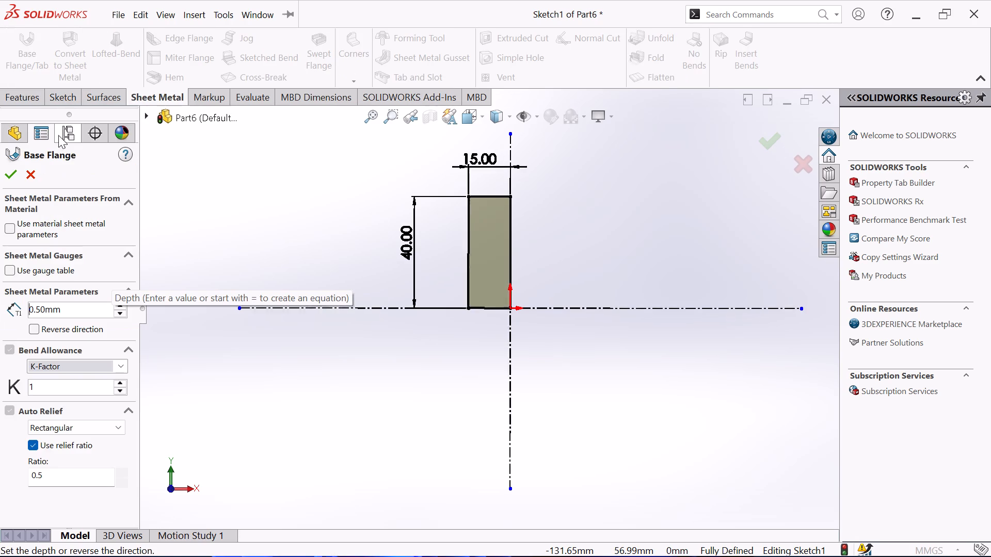
{"action": "left_click", "coordinate": [11, 172]}
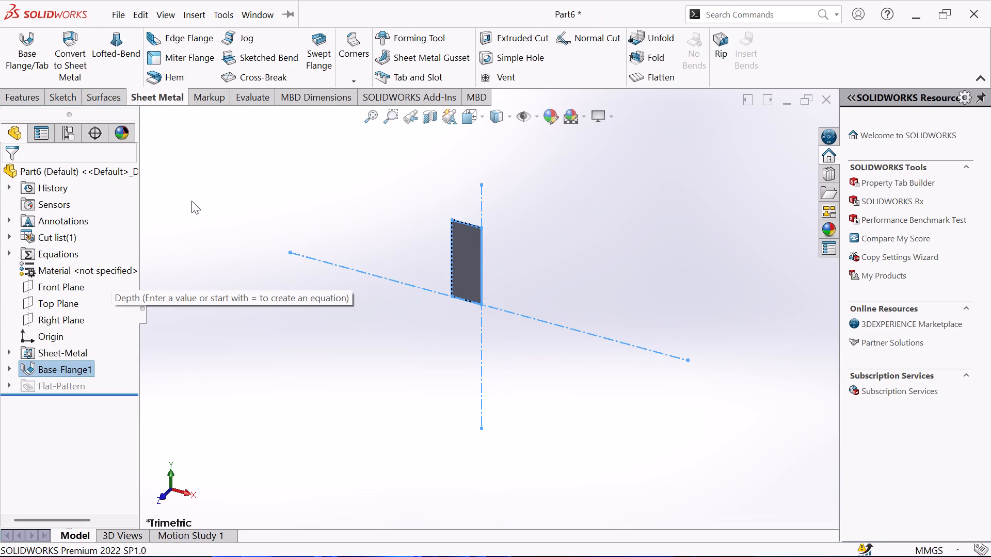
{"action": "left_click", "coordinate": [213, 211]}
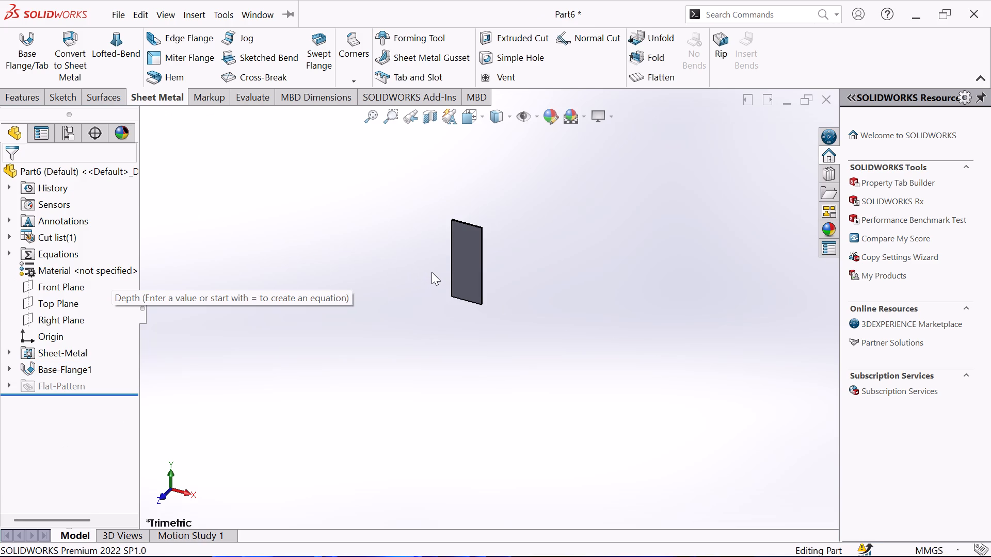
Start an edge flange on the plate's long vertical edge at the origin, extending backward with a blind length of 6 mm.
{"action": "scroll", "coordinate": [473, 271], "scroll_direction": "down", "scroll_amount": 3}
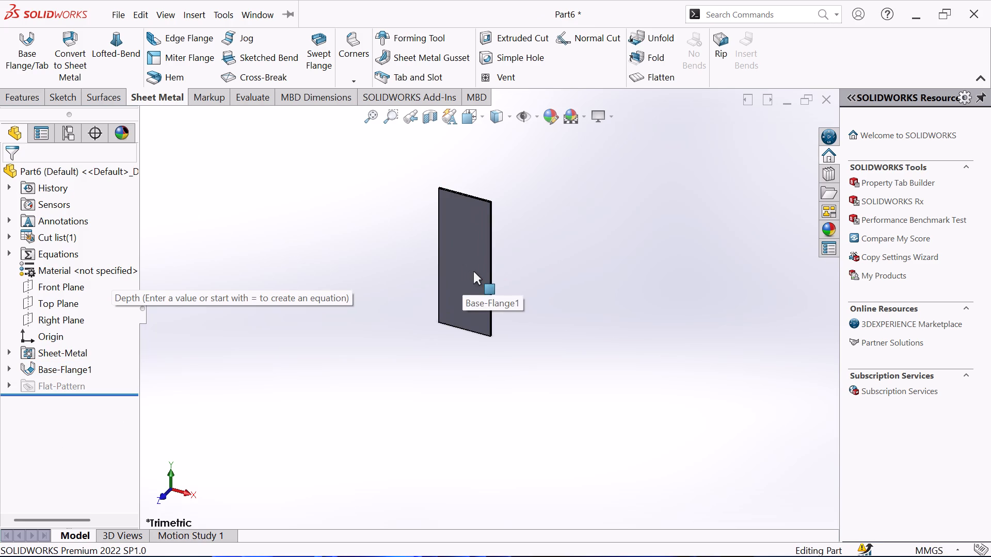
{"action": "left_click", "coordinate": [166, 38]}
{"action": "scroll", "coordinate": [455, 259], "scroll_direction": "down", "scroll_amount": 2}
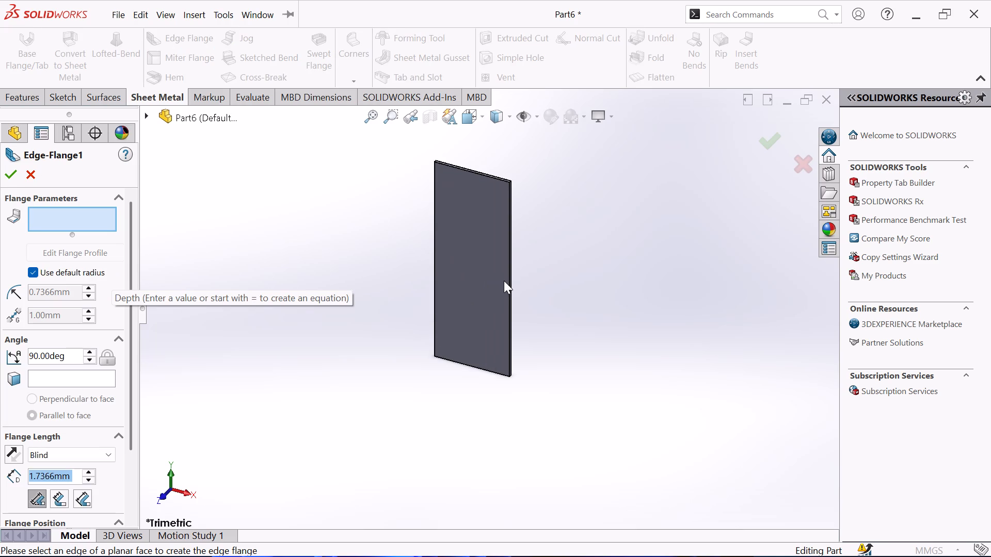
{"action": "left_click", "coordinate": [511, 283]}
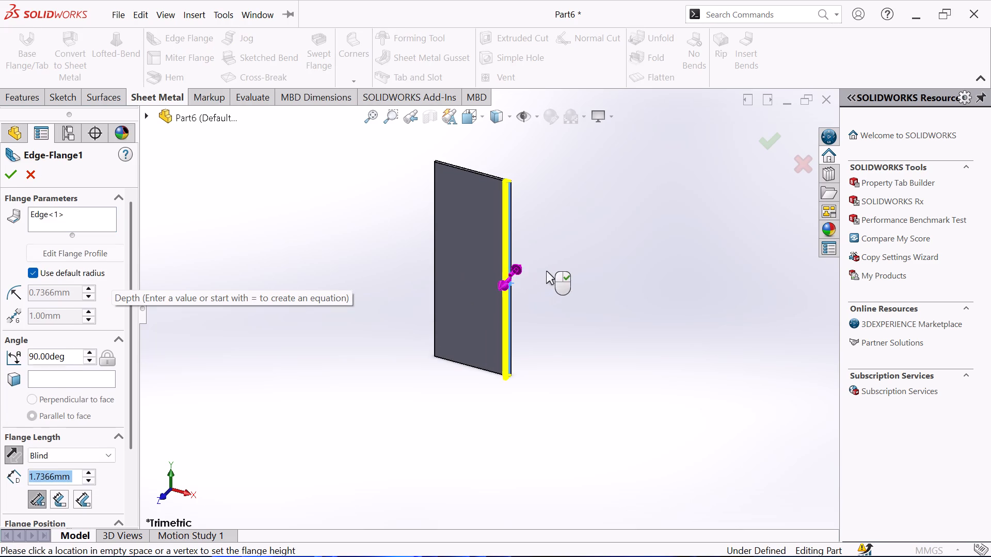
{"action": "middle_click_drag", "start_coordinate": [585, 264], "coordinate": [601, 297]}
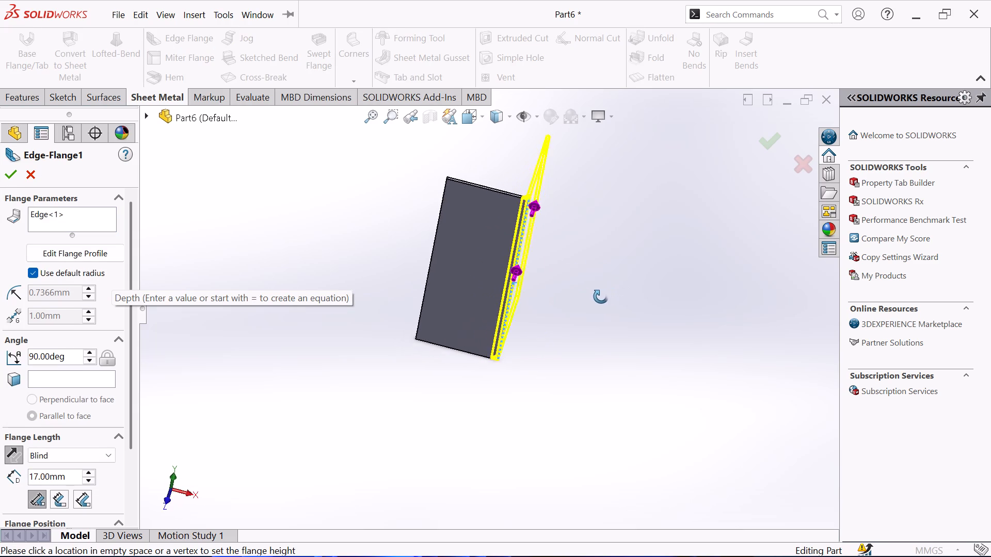
{"action": "middle_click_drag", "start_coordinate": [601, 297], "coordinate": [558, 259]}
{"action": "left_click", "coordinate": [580, 267]}
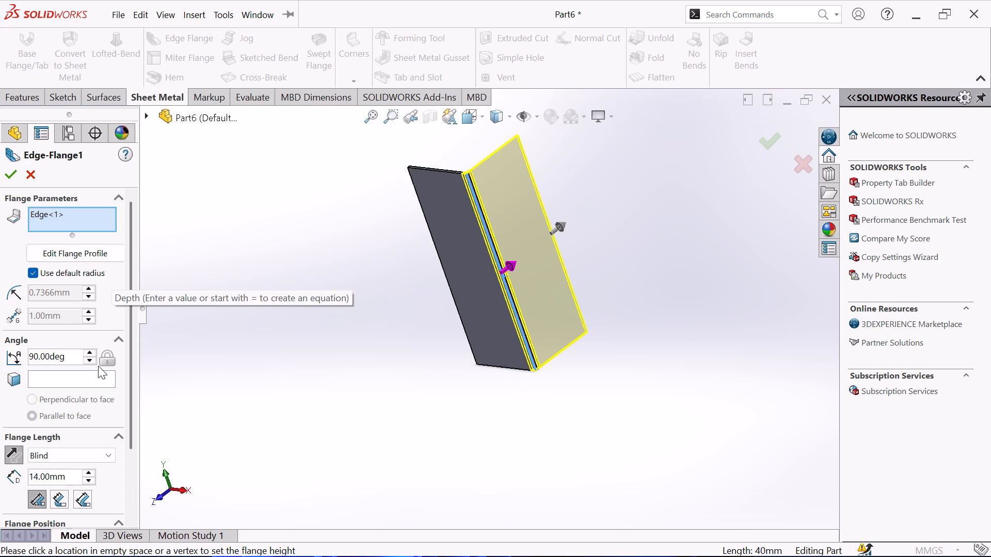
{"action": "double_click", "coordinate": [66, 480]}
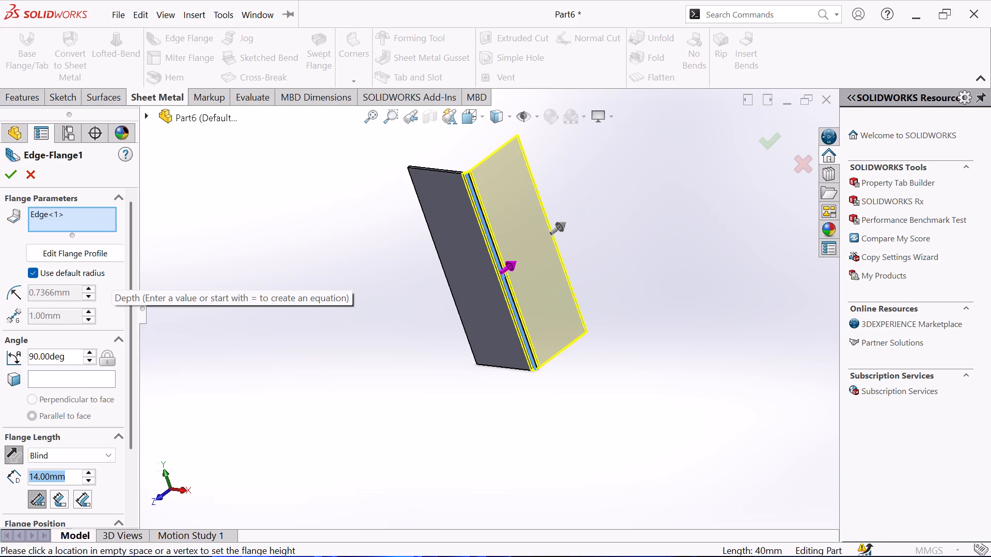
{"action": "key", "text": "6"}
{"action": "key", "text": "Return"}
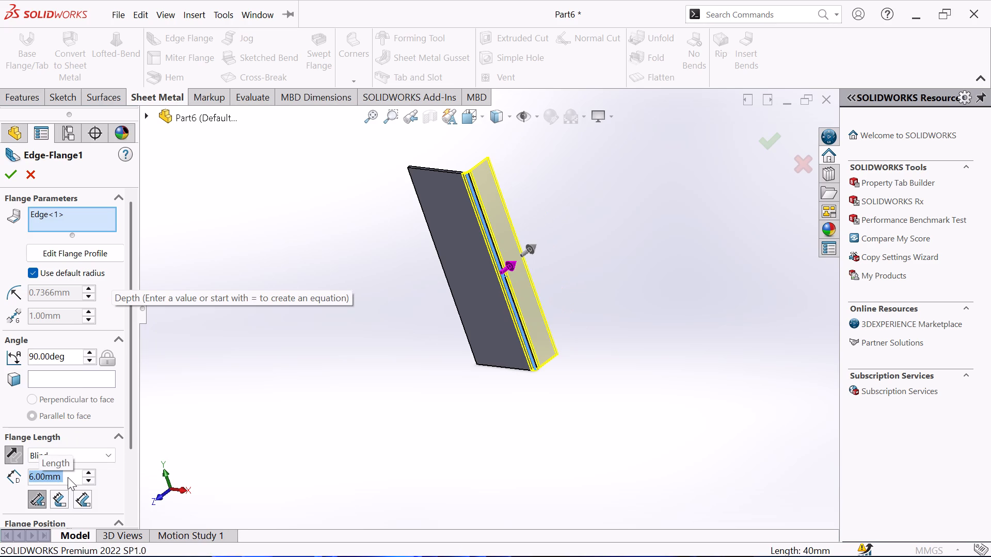
Set the edge flange's angle to 50 degrees.
{"action": "left_click", "coordinate": [91, 364]}
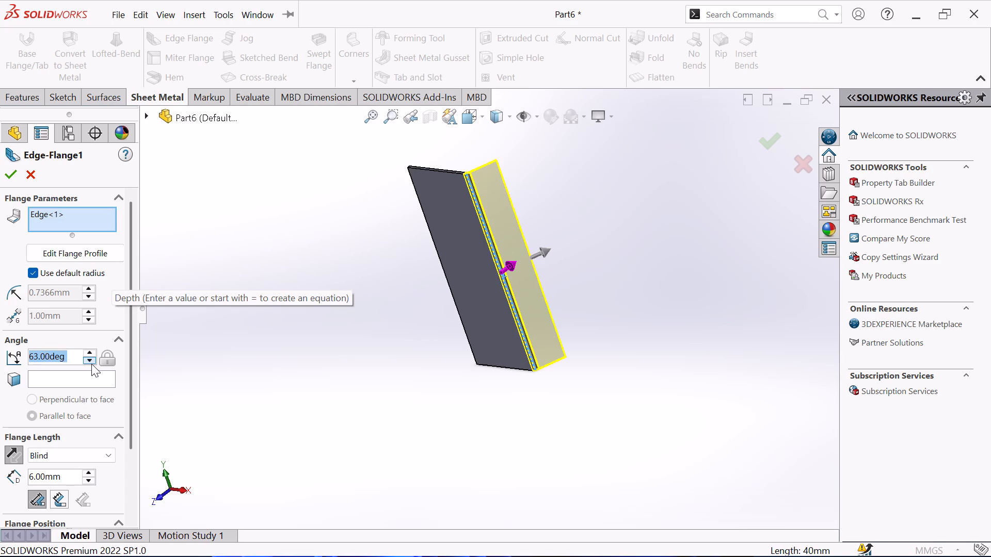
{"action": "double_click", "coordinate": [91, 364]}
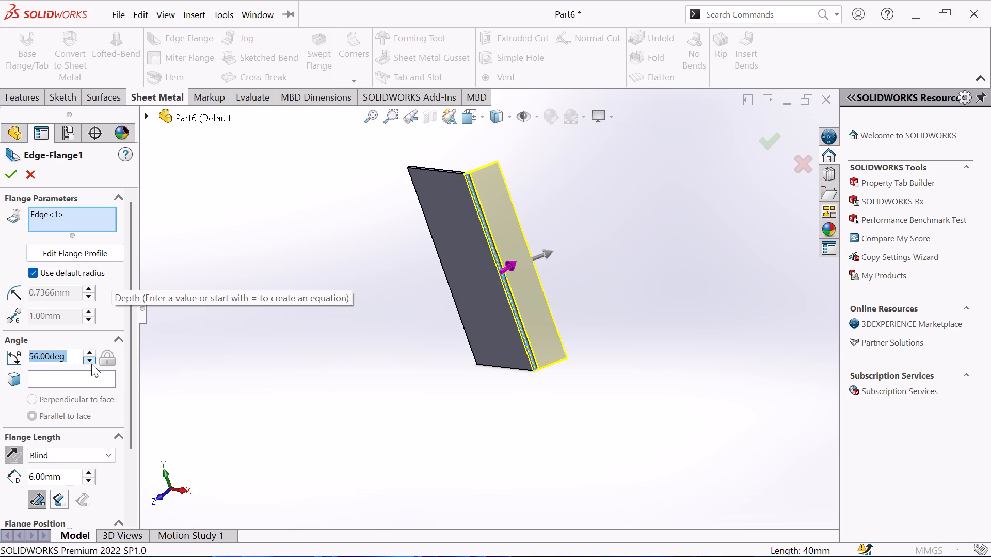
{"action": "double_click", "coordinate": [91, 364]}
{"action": "left_click", "coordinate": [92, 364]}
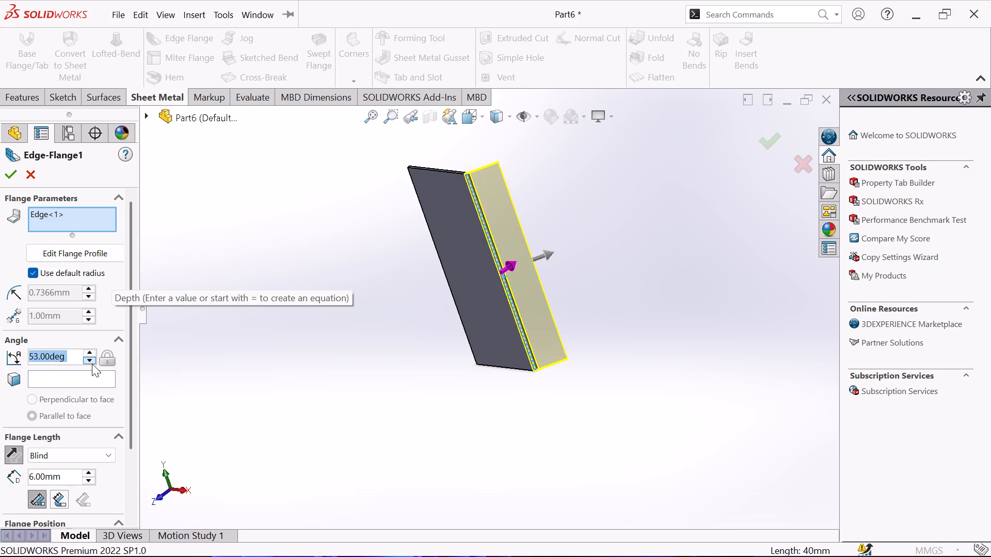
{"action": "triple_click", "coordinate": [92, 364]}
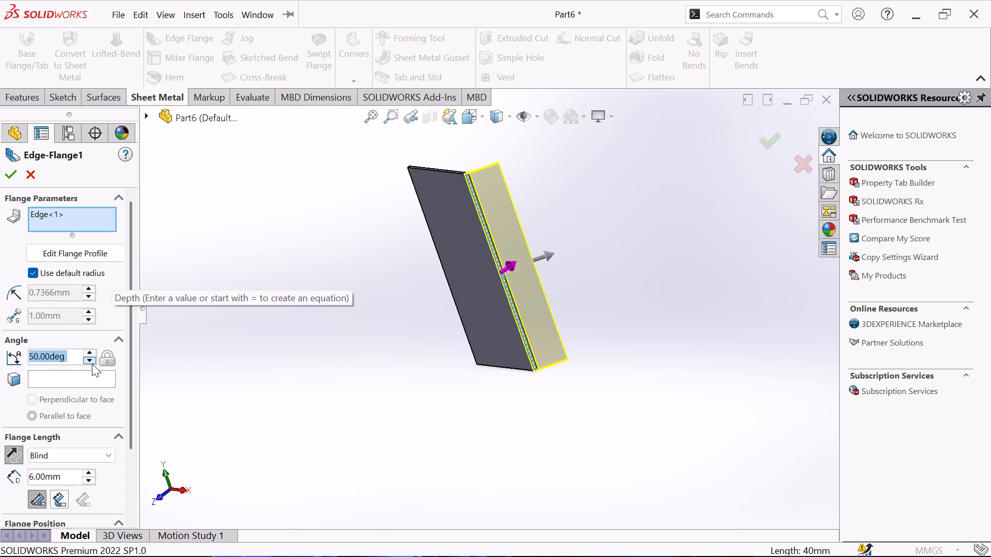
Replace the default bend radius with 0.05 mm and finish the edge flange.
{"action": "left_click", "coordinate": [38, 274]}
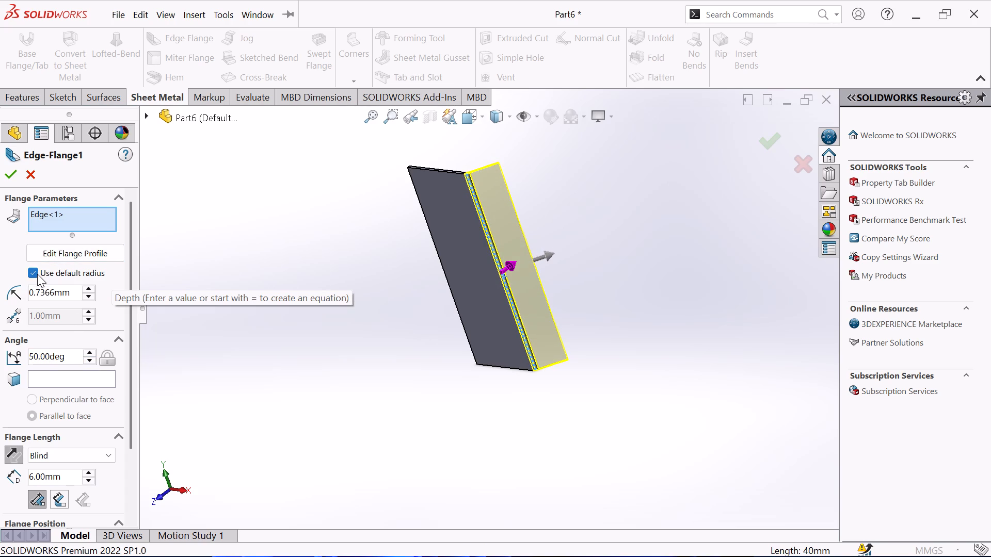
{"action": "double_click", "coordinate": [70, 295]}
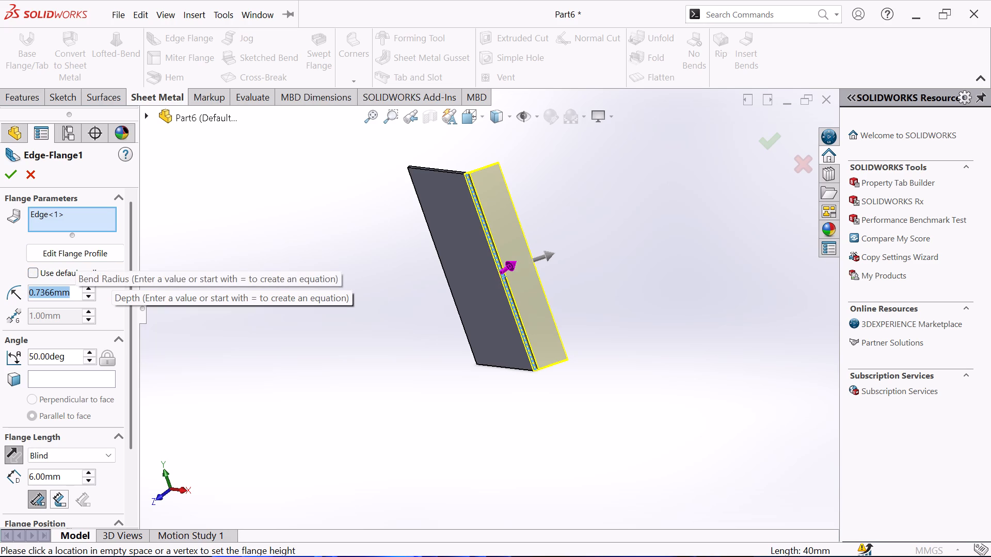
{"action": "type", "text": ".05"}
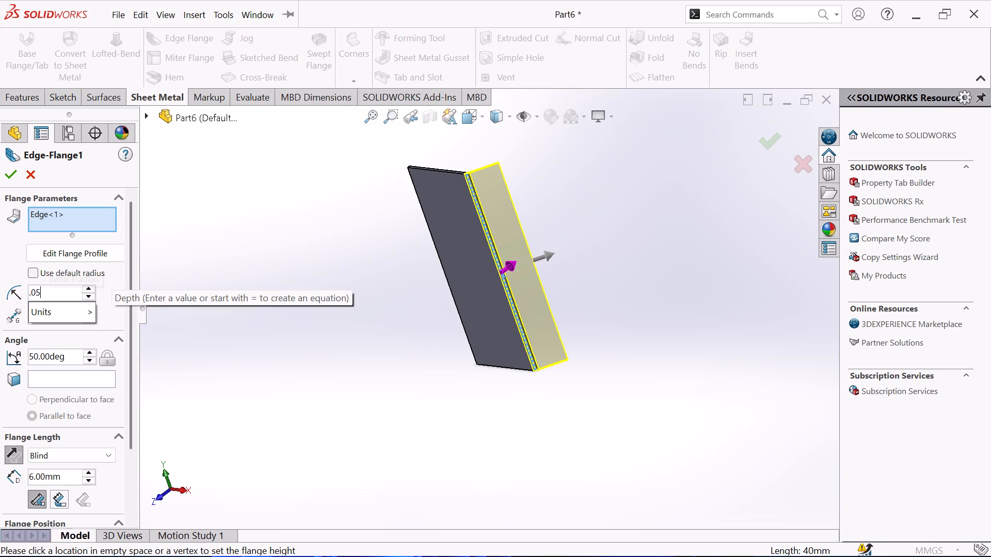
{"action": "key", "text": "Return"}
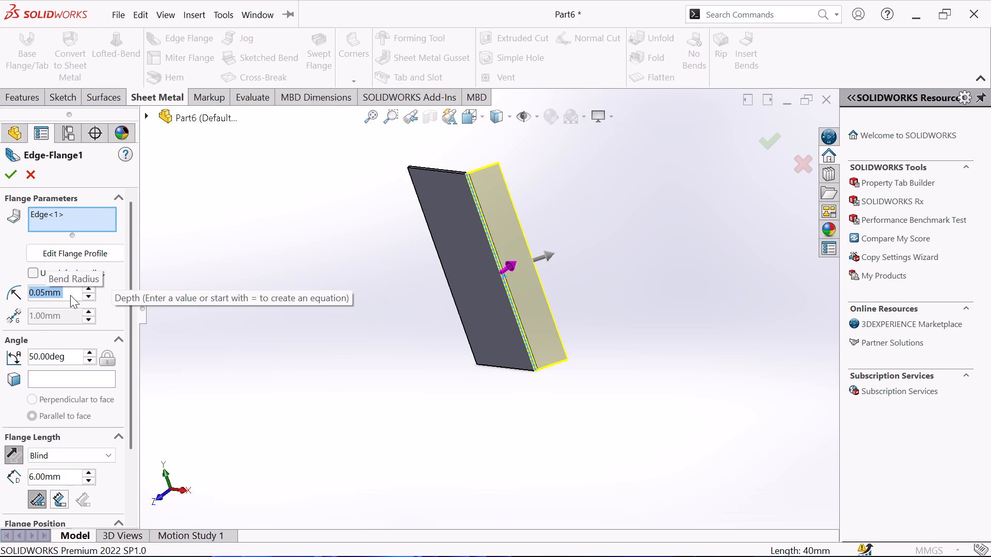
{"action": "middle_click_drag", "start_coordinate": [252, 250], "coordinate": [281, 268]}
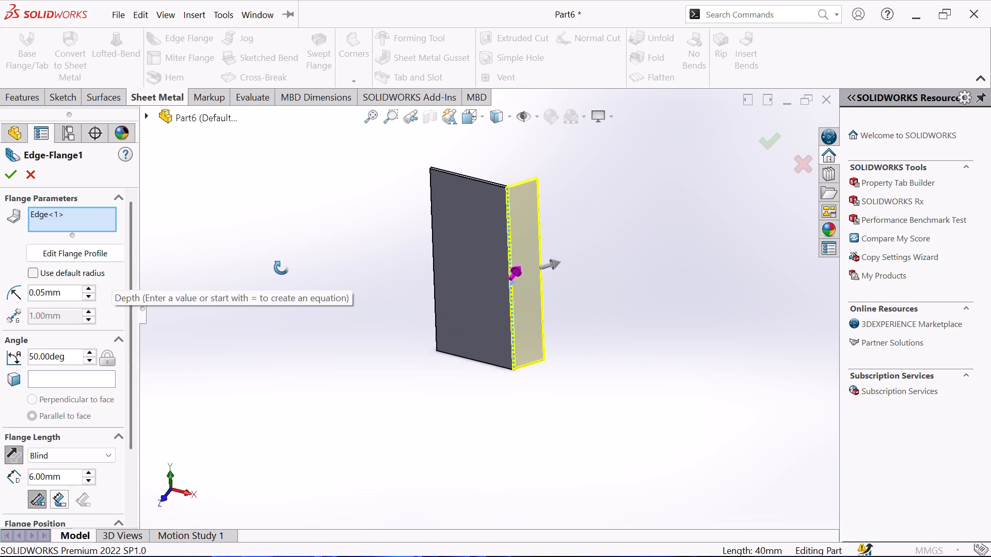
{"action": "middle_click_drag", "start_coordinate": [281, 268], "coordinate": [294, 87]}
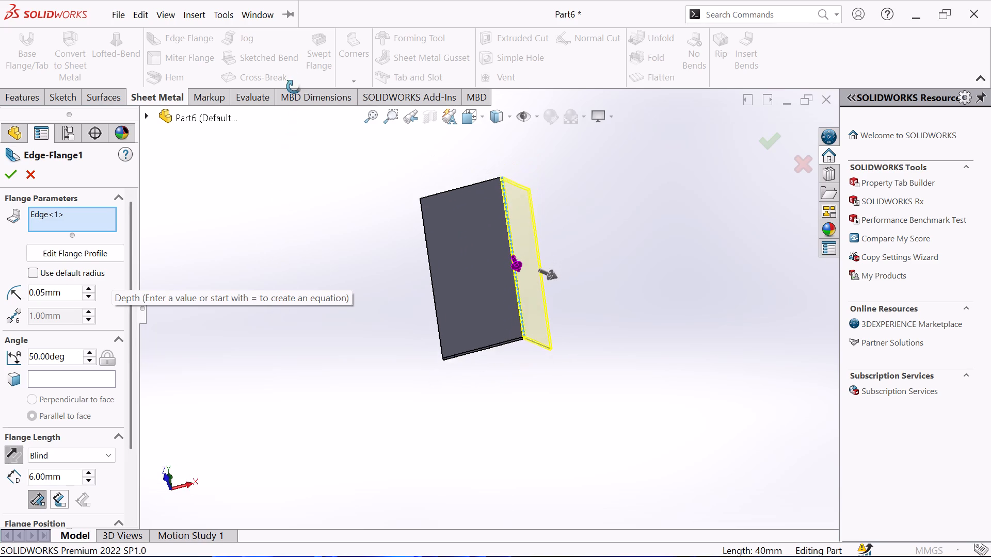
{"action": "middle_click_drag", "start_coordinate": [294, 87], "coordinate": [295, 58]}
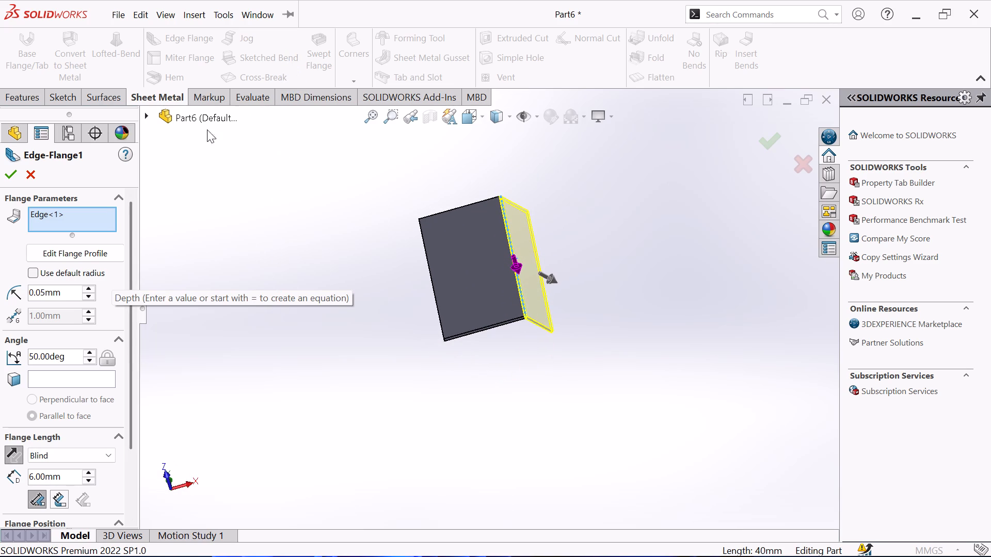
{"action": "left_click", "coordinate": [10, 179]}
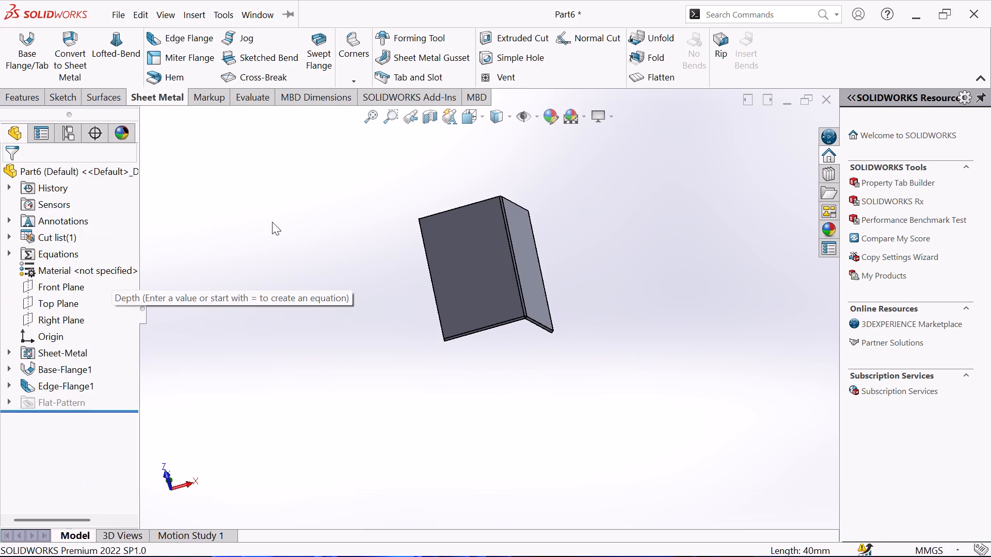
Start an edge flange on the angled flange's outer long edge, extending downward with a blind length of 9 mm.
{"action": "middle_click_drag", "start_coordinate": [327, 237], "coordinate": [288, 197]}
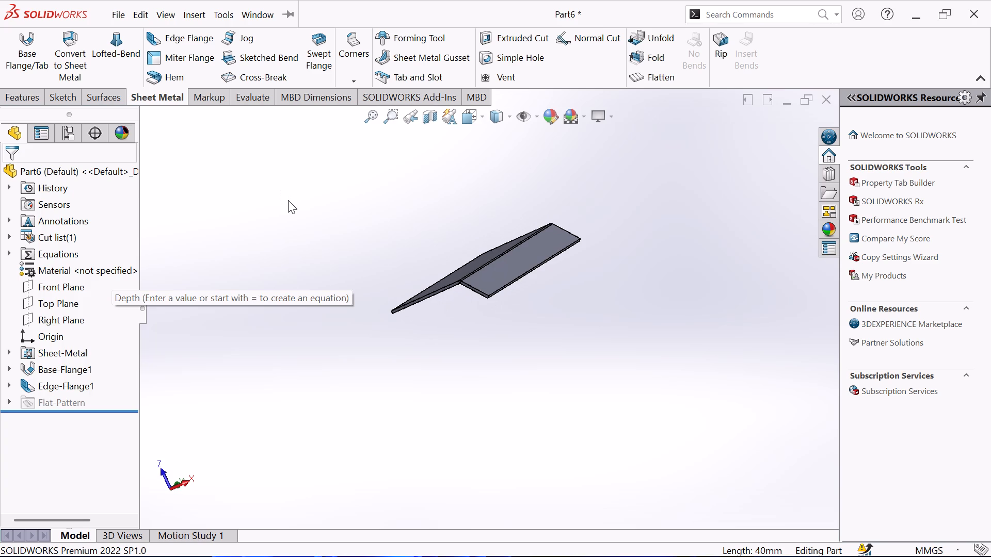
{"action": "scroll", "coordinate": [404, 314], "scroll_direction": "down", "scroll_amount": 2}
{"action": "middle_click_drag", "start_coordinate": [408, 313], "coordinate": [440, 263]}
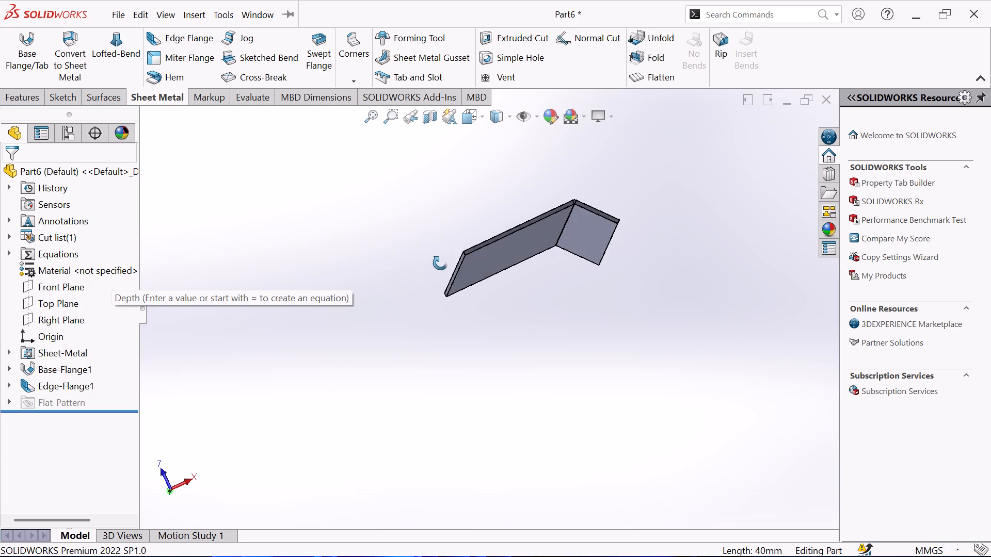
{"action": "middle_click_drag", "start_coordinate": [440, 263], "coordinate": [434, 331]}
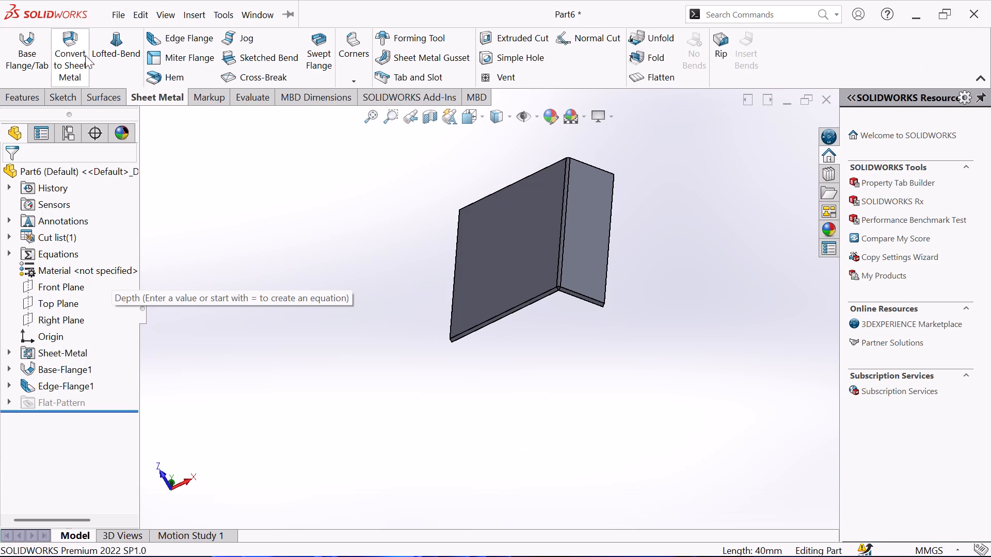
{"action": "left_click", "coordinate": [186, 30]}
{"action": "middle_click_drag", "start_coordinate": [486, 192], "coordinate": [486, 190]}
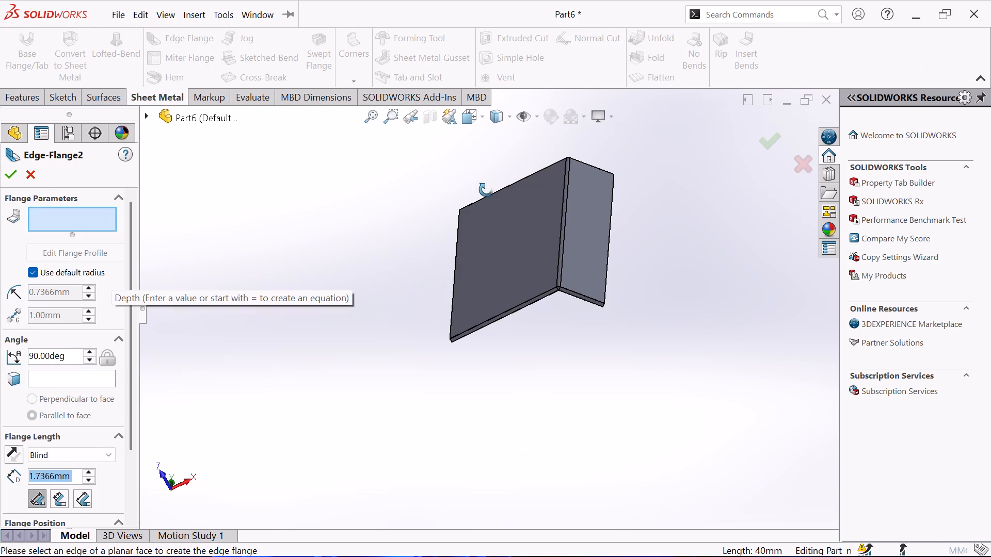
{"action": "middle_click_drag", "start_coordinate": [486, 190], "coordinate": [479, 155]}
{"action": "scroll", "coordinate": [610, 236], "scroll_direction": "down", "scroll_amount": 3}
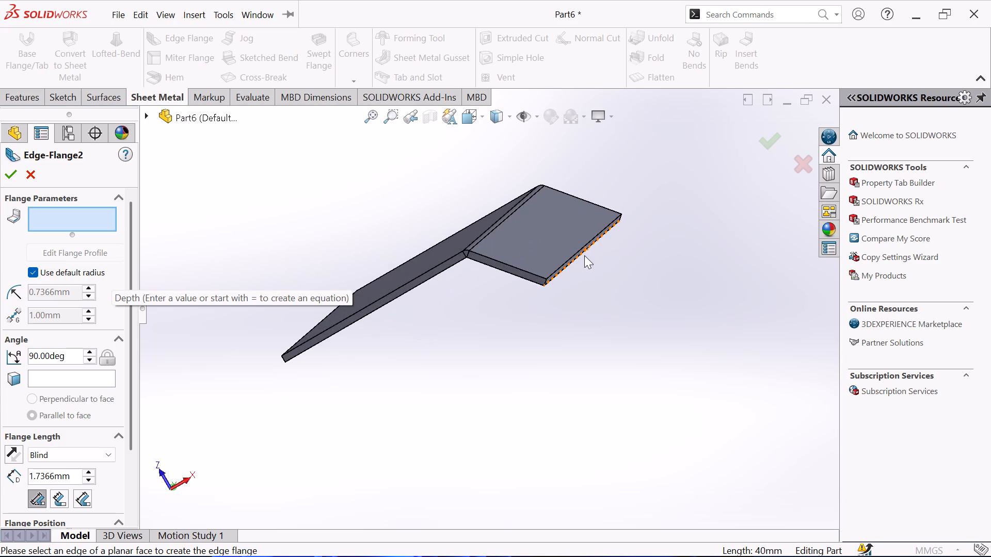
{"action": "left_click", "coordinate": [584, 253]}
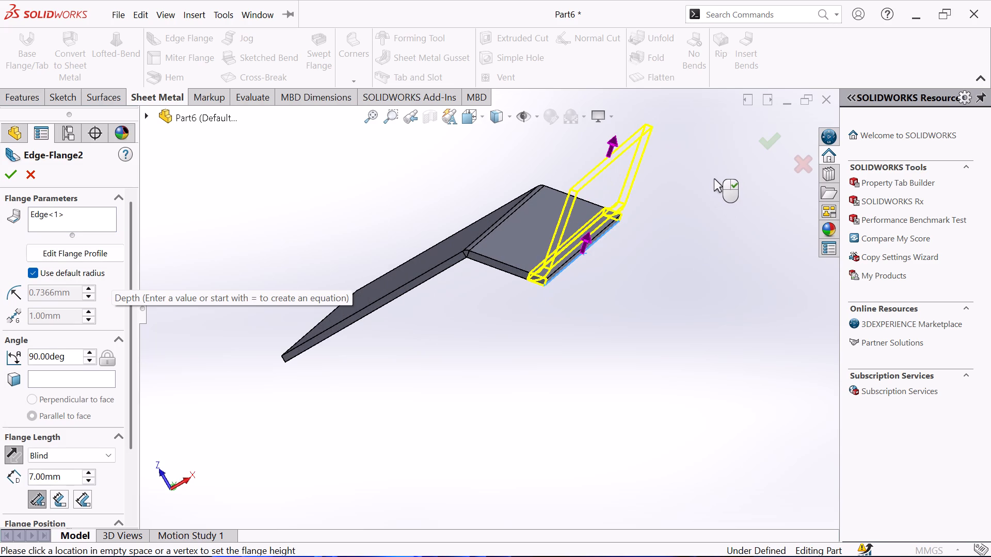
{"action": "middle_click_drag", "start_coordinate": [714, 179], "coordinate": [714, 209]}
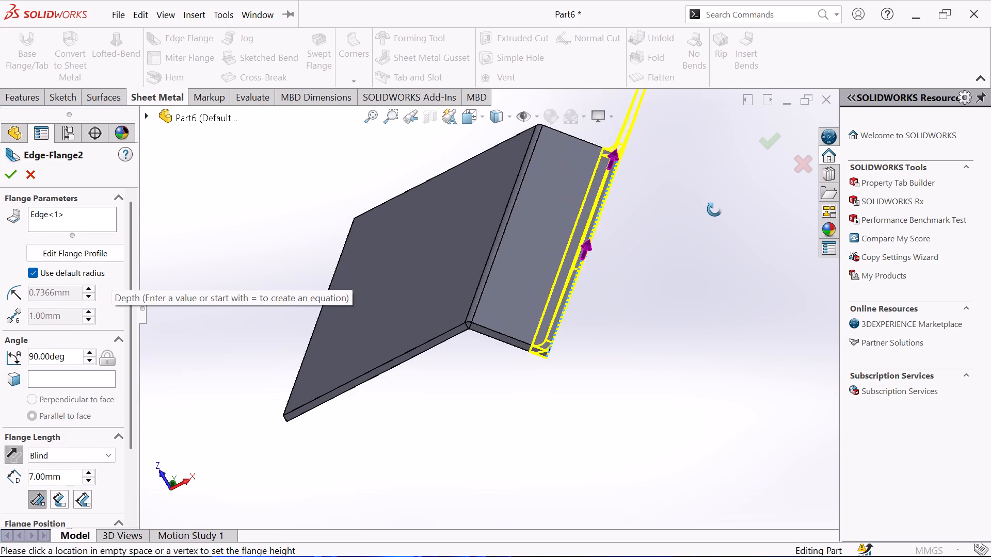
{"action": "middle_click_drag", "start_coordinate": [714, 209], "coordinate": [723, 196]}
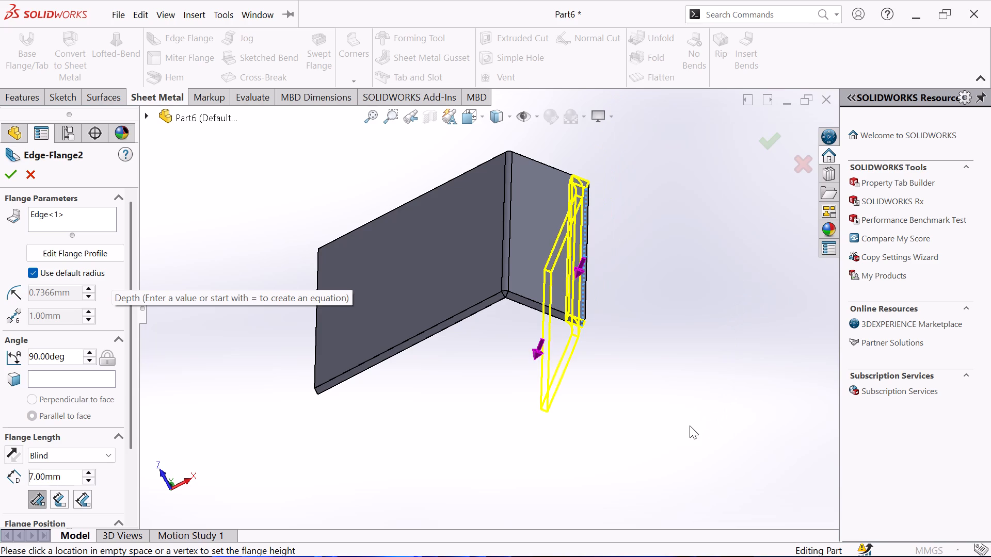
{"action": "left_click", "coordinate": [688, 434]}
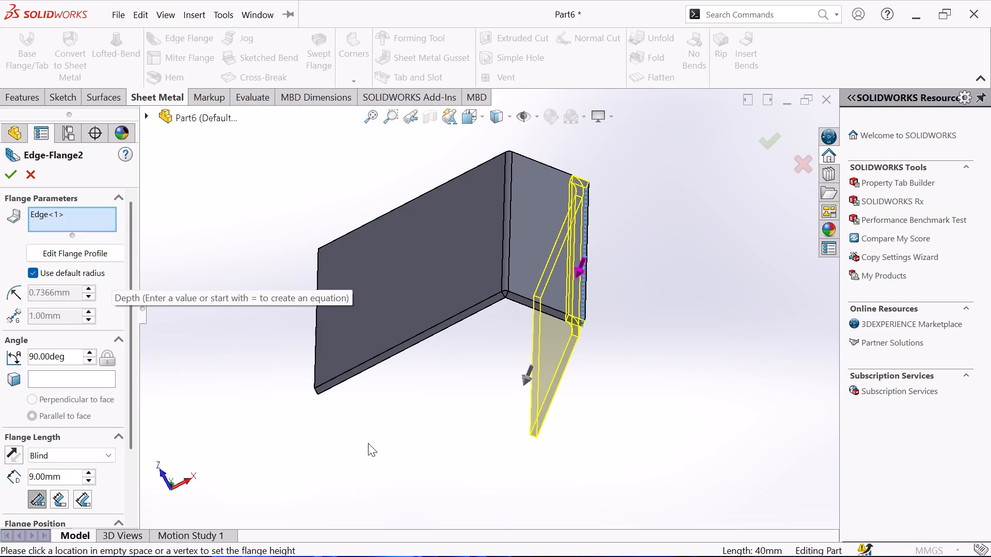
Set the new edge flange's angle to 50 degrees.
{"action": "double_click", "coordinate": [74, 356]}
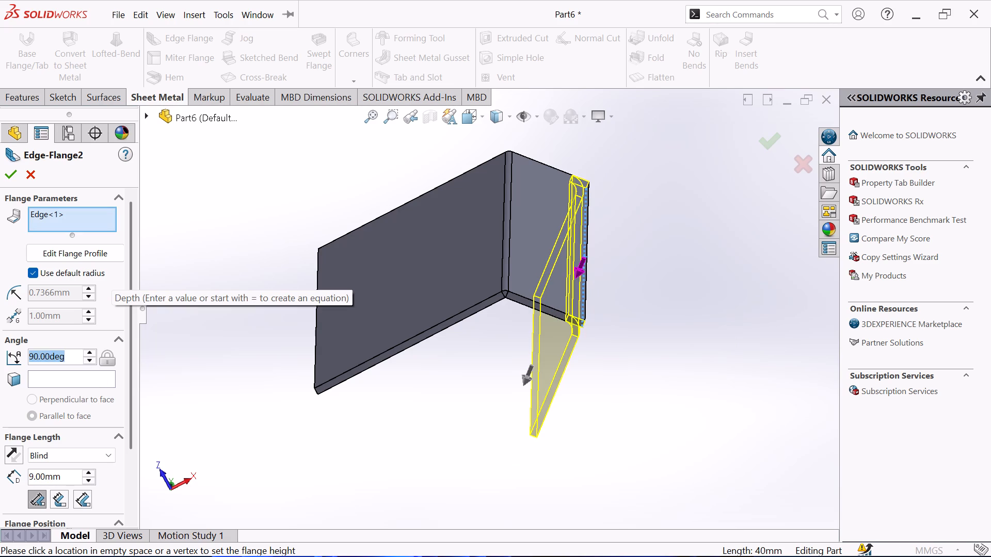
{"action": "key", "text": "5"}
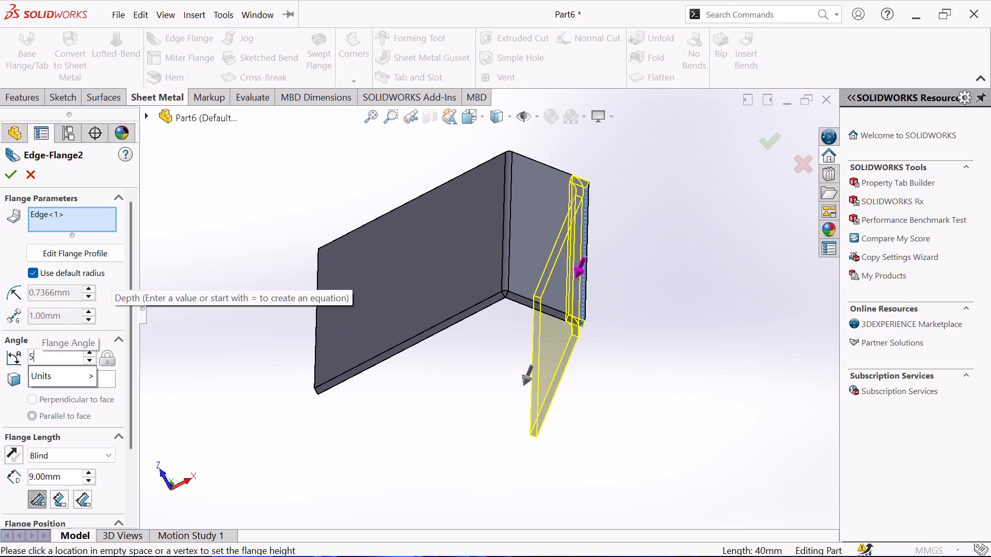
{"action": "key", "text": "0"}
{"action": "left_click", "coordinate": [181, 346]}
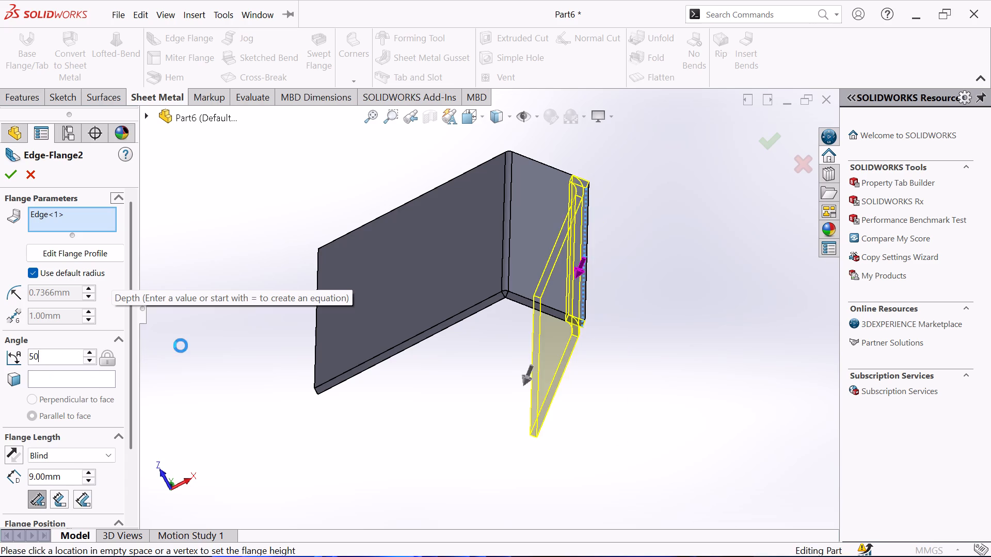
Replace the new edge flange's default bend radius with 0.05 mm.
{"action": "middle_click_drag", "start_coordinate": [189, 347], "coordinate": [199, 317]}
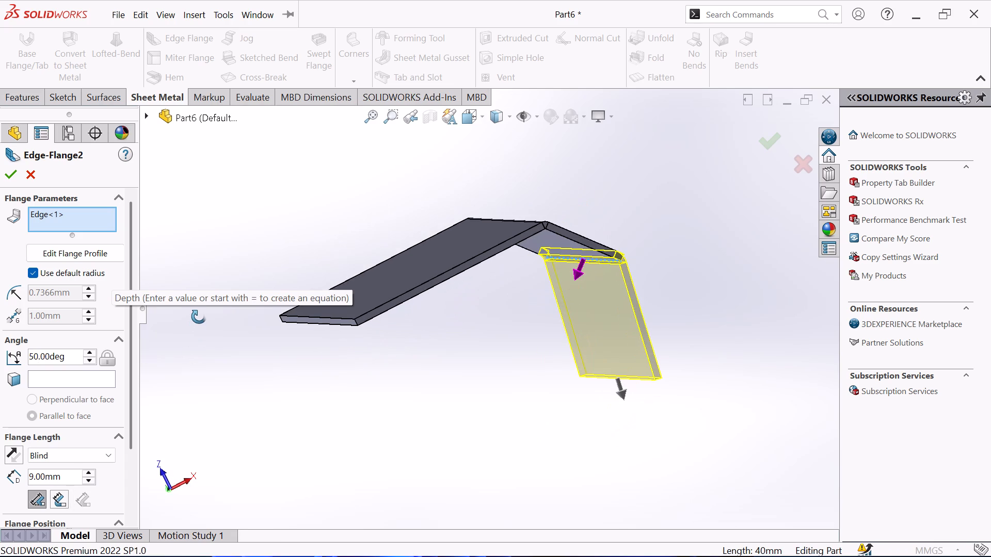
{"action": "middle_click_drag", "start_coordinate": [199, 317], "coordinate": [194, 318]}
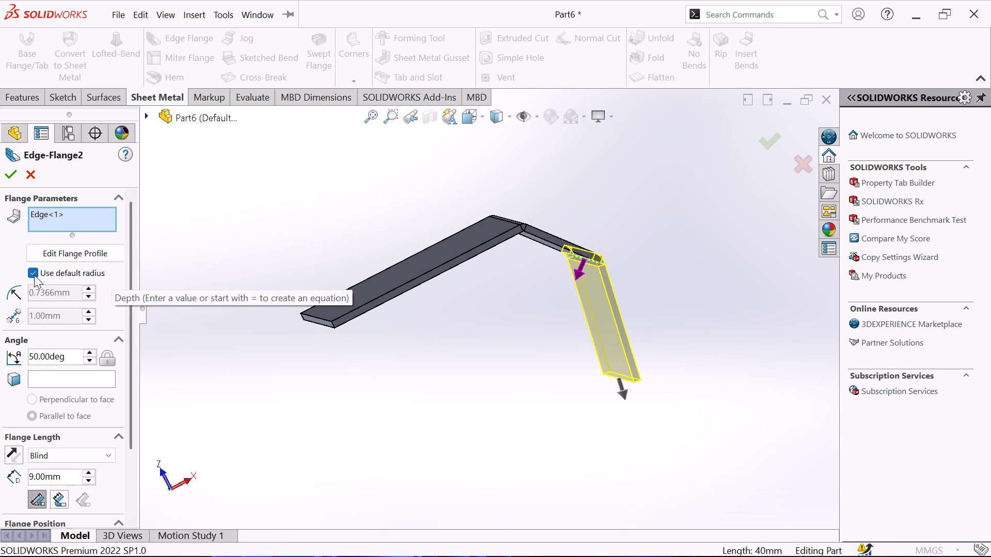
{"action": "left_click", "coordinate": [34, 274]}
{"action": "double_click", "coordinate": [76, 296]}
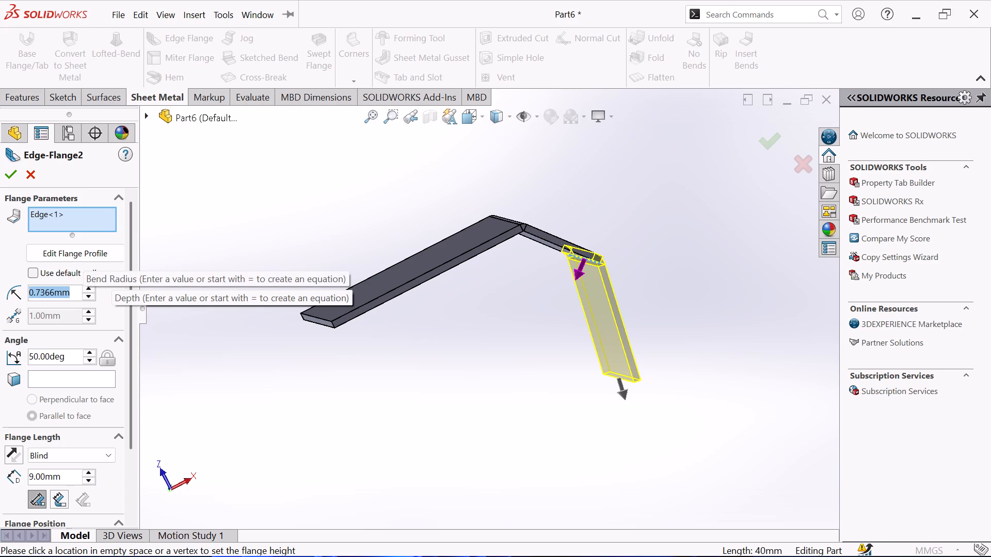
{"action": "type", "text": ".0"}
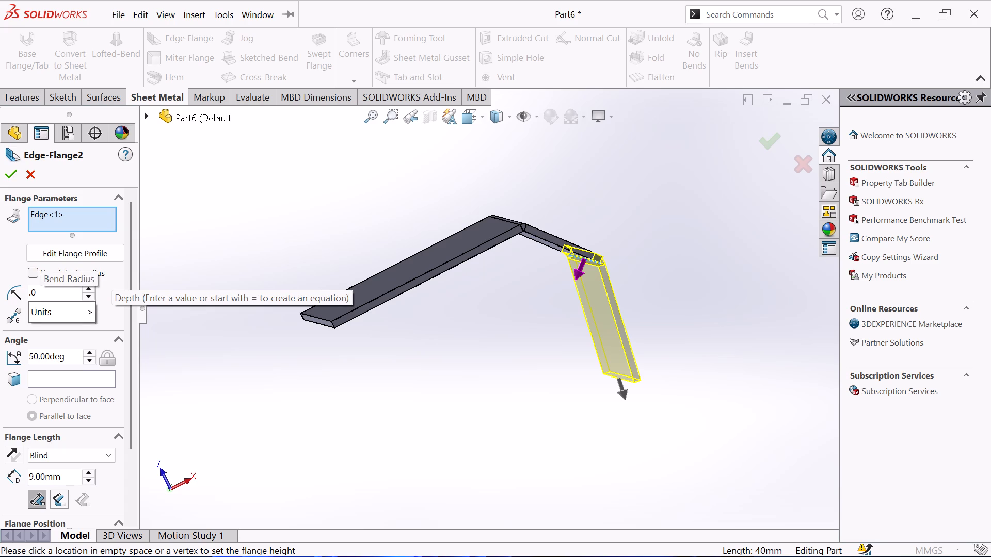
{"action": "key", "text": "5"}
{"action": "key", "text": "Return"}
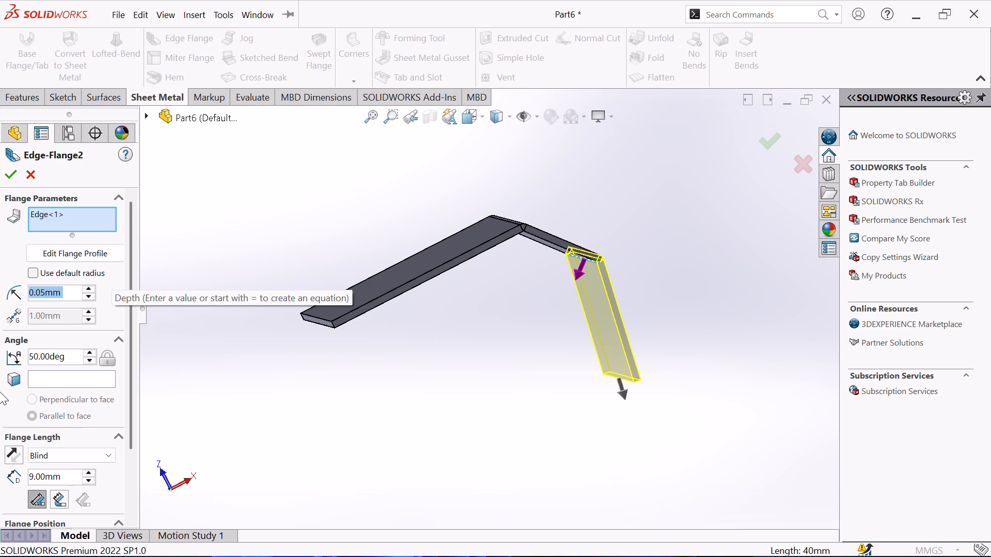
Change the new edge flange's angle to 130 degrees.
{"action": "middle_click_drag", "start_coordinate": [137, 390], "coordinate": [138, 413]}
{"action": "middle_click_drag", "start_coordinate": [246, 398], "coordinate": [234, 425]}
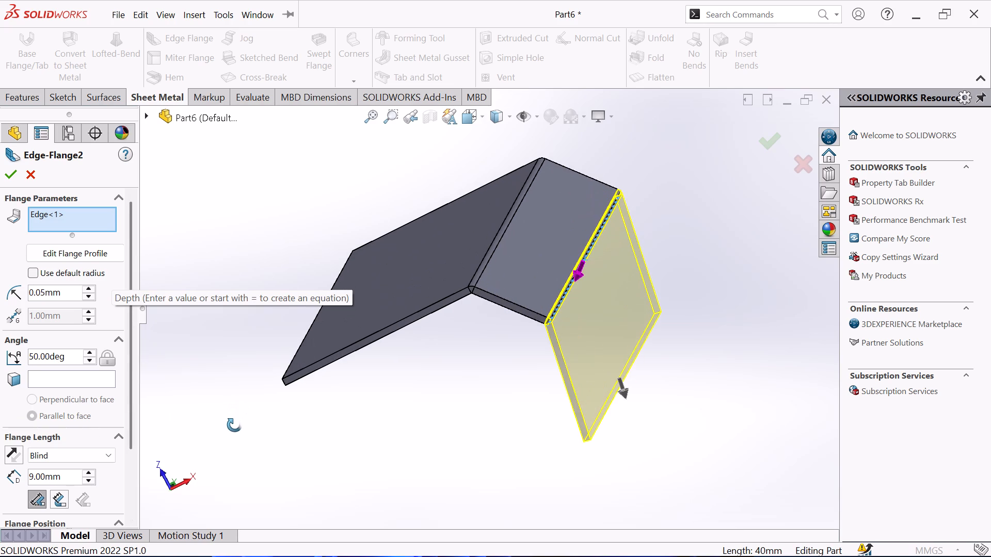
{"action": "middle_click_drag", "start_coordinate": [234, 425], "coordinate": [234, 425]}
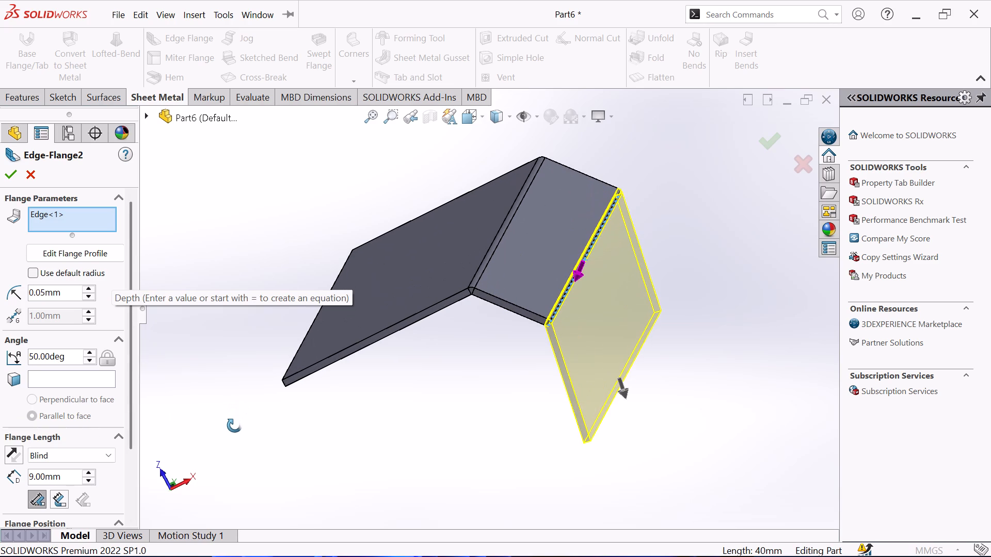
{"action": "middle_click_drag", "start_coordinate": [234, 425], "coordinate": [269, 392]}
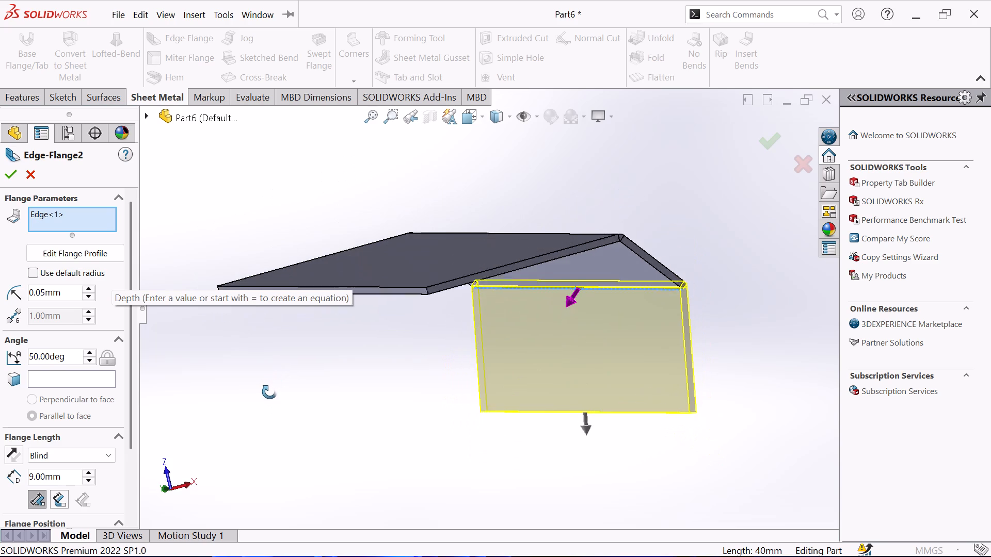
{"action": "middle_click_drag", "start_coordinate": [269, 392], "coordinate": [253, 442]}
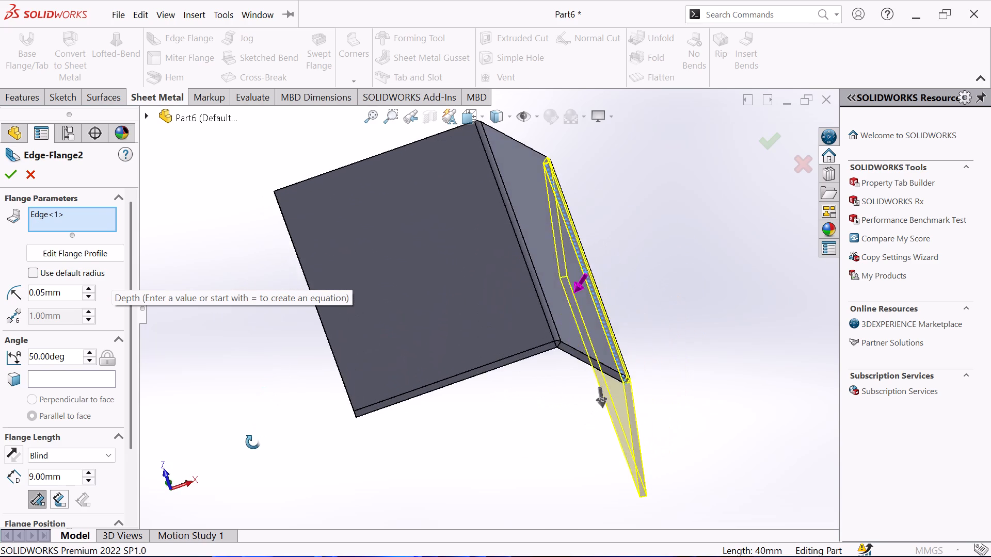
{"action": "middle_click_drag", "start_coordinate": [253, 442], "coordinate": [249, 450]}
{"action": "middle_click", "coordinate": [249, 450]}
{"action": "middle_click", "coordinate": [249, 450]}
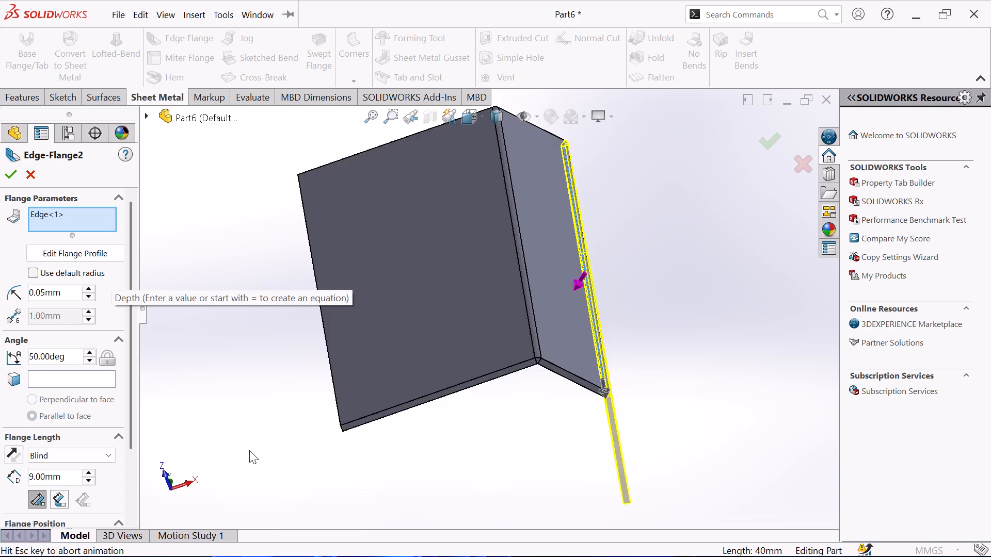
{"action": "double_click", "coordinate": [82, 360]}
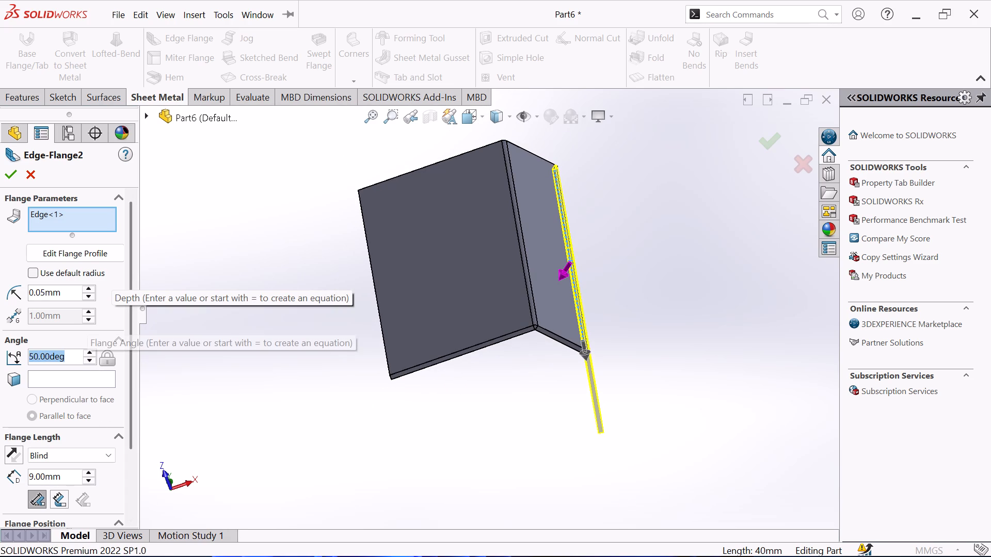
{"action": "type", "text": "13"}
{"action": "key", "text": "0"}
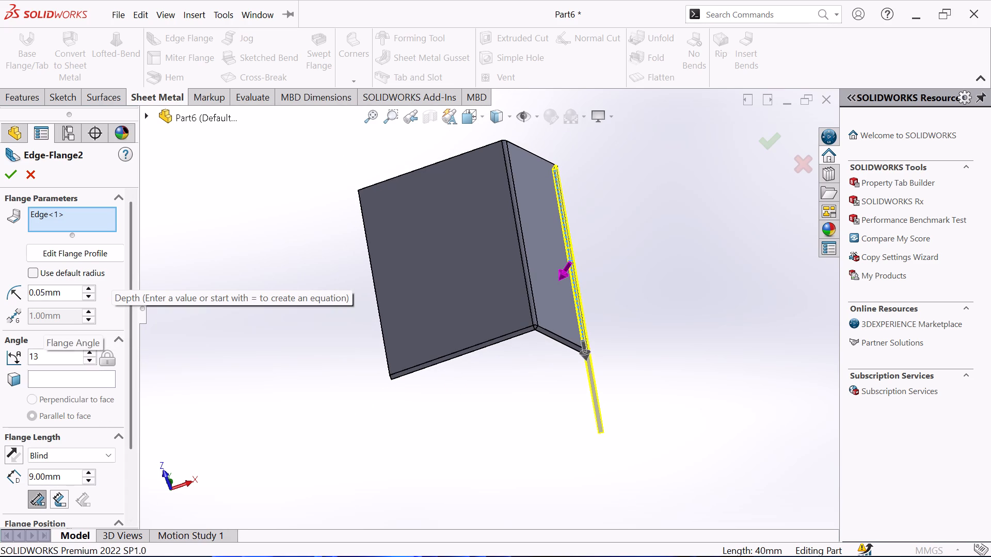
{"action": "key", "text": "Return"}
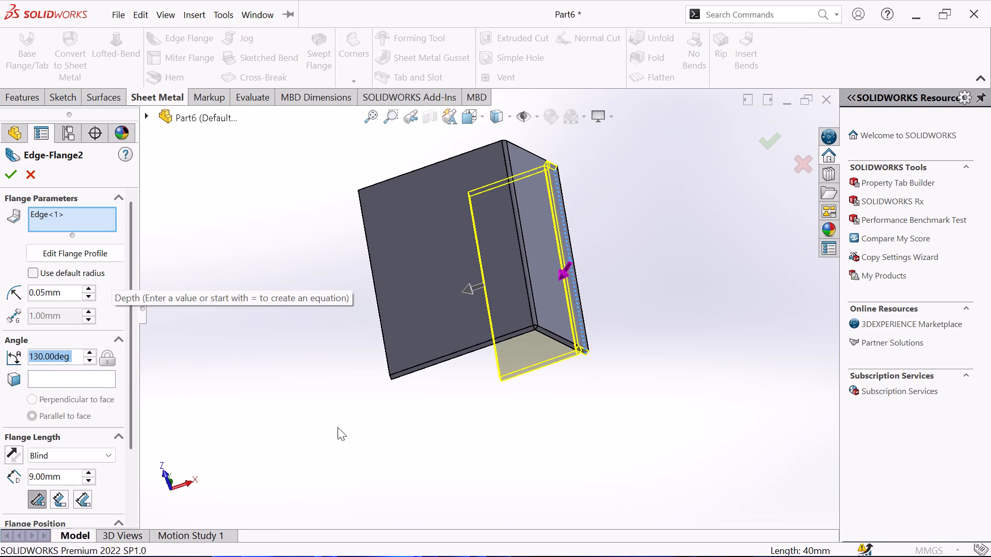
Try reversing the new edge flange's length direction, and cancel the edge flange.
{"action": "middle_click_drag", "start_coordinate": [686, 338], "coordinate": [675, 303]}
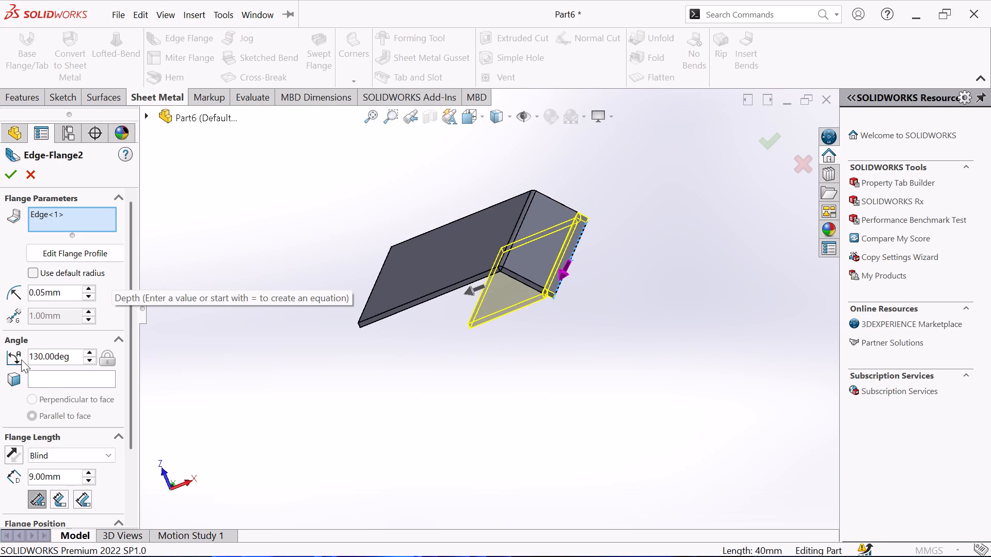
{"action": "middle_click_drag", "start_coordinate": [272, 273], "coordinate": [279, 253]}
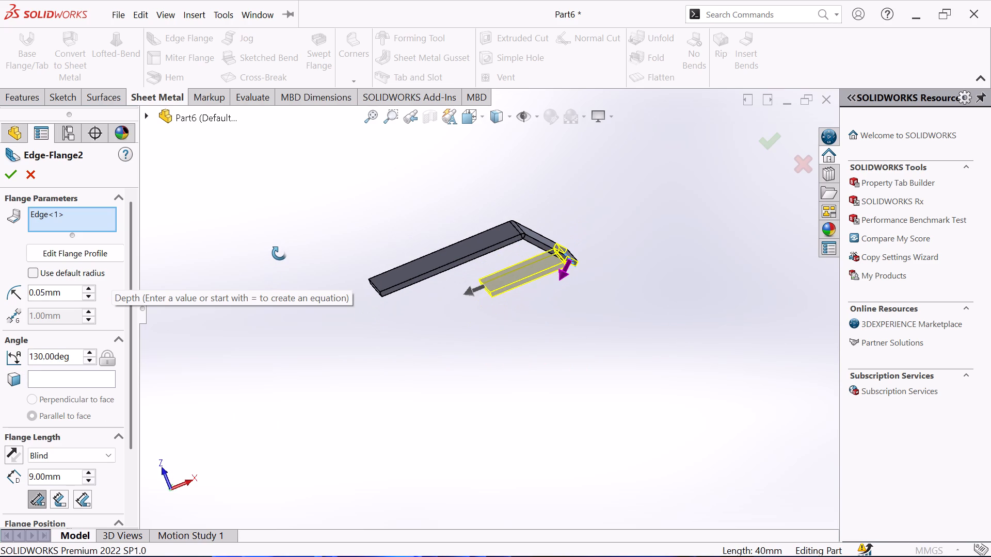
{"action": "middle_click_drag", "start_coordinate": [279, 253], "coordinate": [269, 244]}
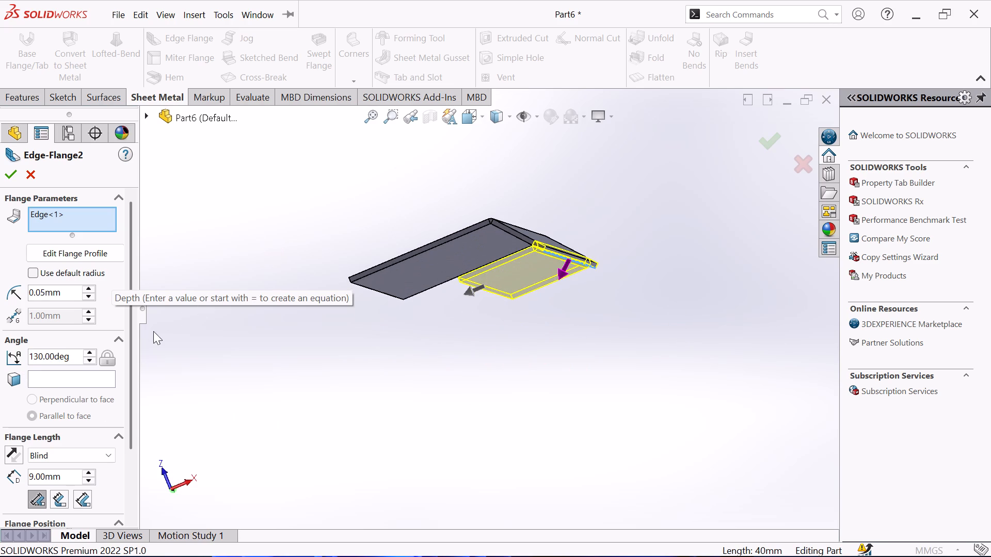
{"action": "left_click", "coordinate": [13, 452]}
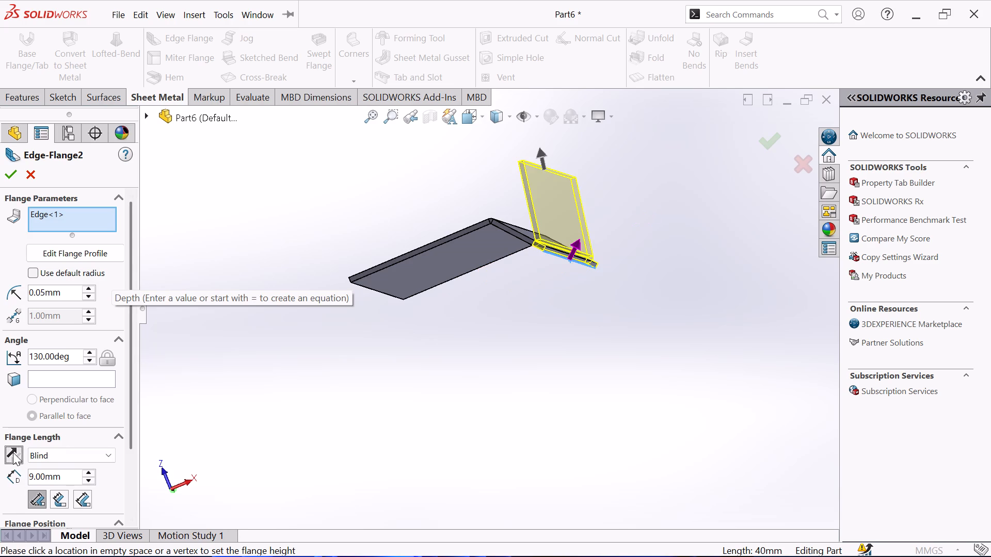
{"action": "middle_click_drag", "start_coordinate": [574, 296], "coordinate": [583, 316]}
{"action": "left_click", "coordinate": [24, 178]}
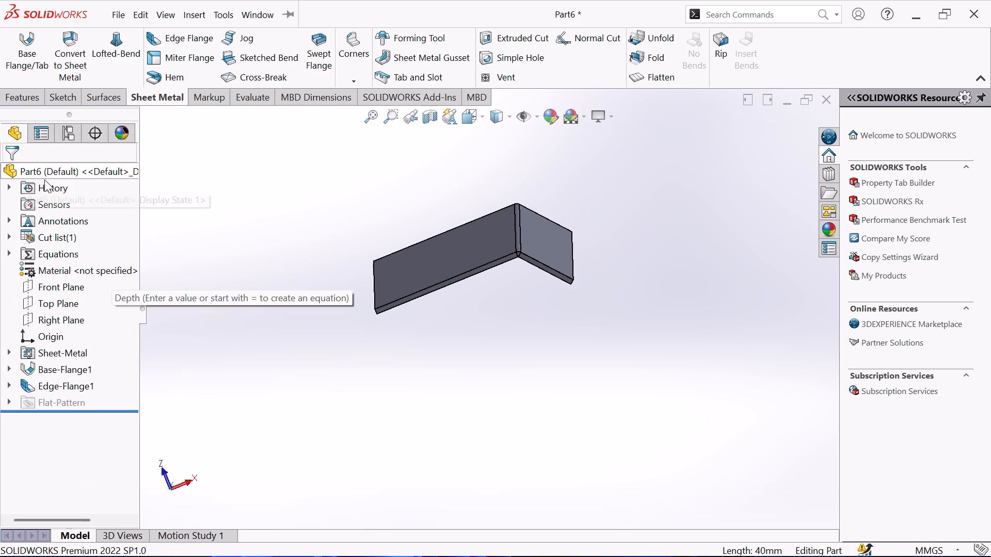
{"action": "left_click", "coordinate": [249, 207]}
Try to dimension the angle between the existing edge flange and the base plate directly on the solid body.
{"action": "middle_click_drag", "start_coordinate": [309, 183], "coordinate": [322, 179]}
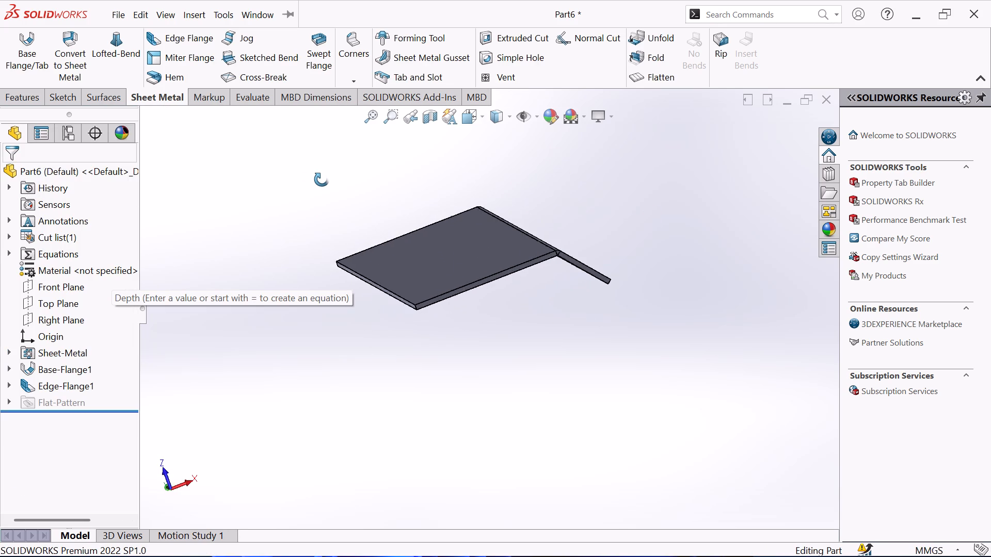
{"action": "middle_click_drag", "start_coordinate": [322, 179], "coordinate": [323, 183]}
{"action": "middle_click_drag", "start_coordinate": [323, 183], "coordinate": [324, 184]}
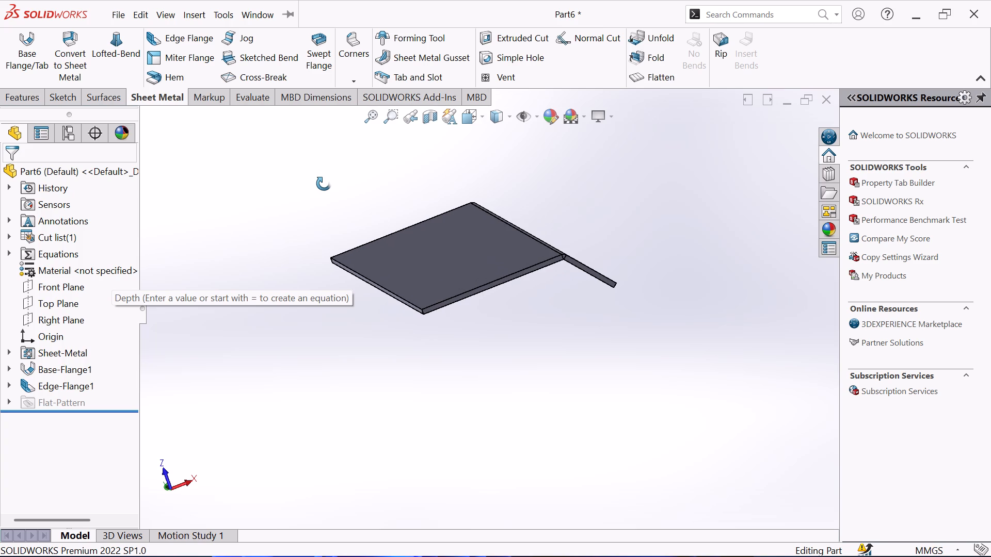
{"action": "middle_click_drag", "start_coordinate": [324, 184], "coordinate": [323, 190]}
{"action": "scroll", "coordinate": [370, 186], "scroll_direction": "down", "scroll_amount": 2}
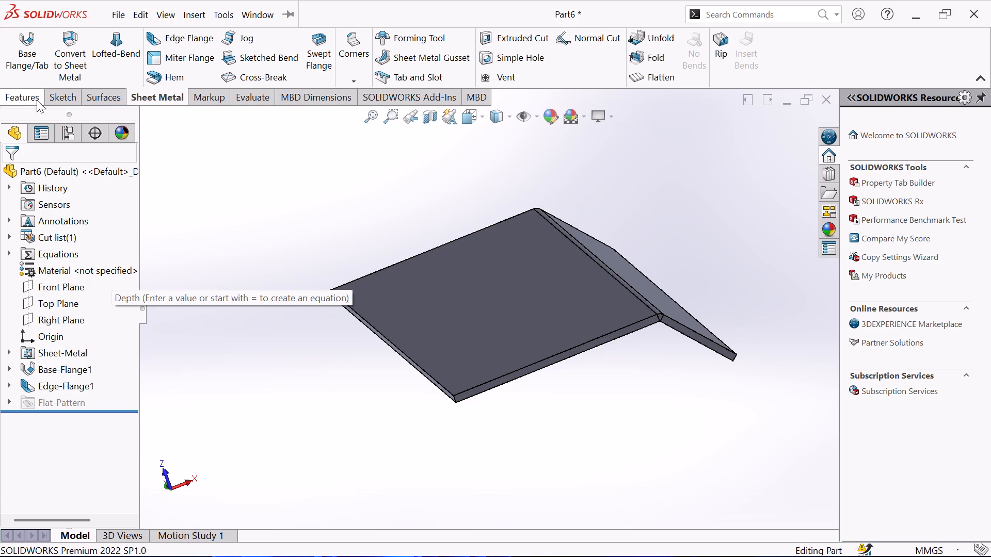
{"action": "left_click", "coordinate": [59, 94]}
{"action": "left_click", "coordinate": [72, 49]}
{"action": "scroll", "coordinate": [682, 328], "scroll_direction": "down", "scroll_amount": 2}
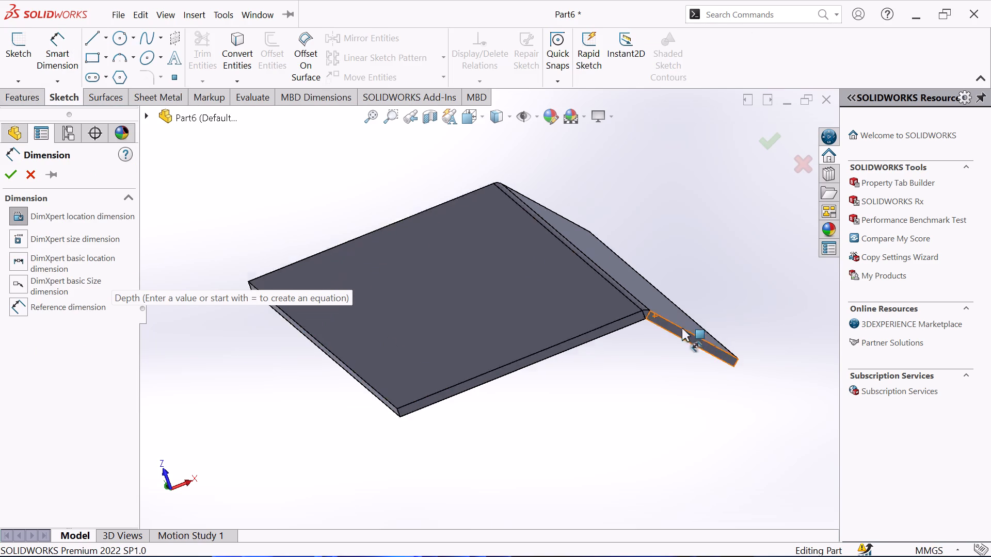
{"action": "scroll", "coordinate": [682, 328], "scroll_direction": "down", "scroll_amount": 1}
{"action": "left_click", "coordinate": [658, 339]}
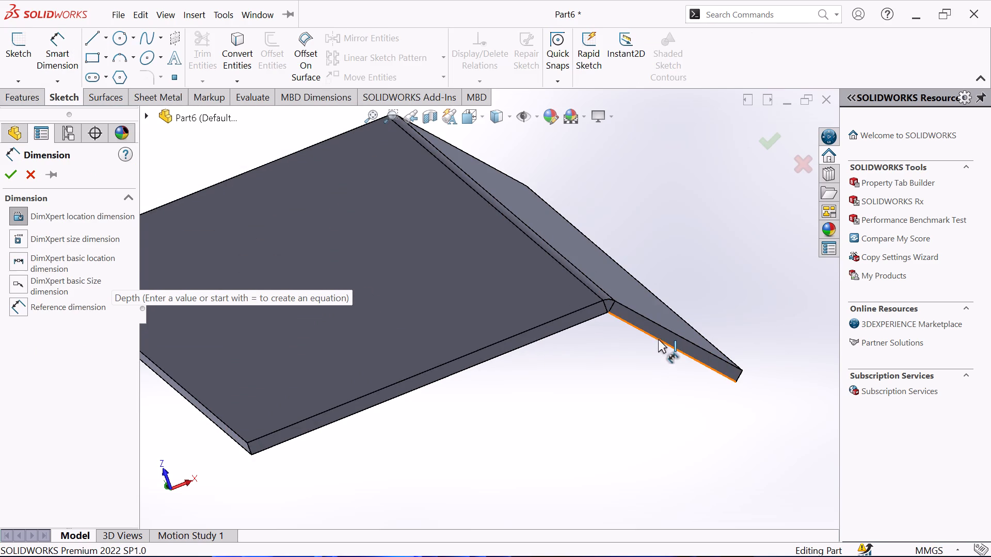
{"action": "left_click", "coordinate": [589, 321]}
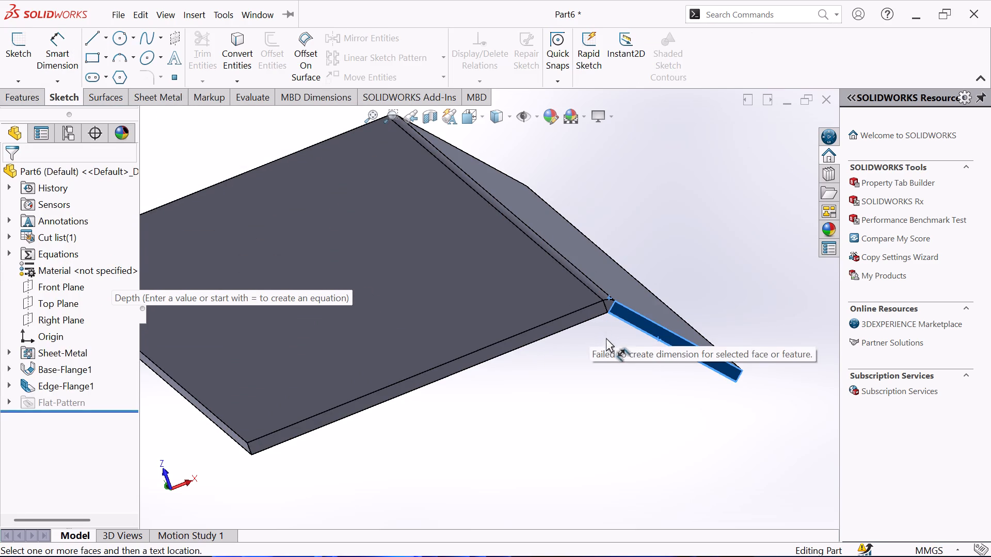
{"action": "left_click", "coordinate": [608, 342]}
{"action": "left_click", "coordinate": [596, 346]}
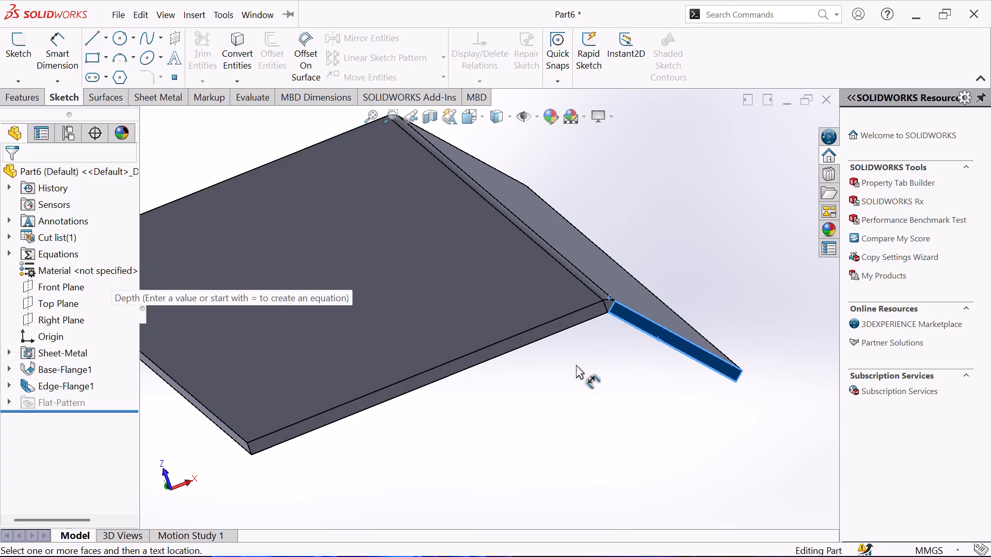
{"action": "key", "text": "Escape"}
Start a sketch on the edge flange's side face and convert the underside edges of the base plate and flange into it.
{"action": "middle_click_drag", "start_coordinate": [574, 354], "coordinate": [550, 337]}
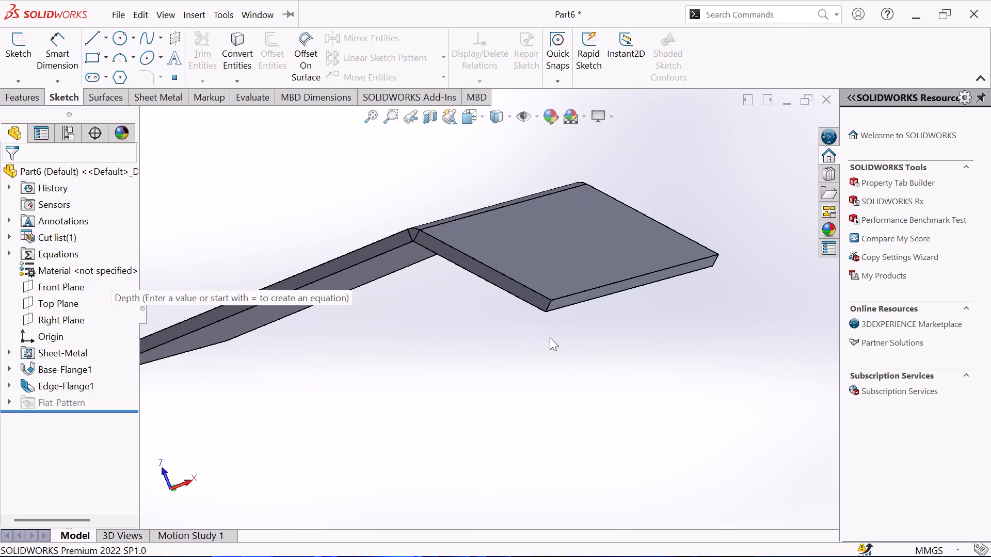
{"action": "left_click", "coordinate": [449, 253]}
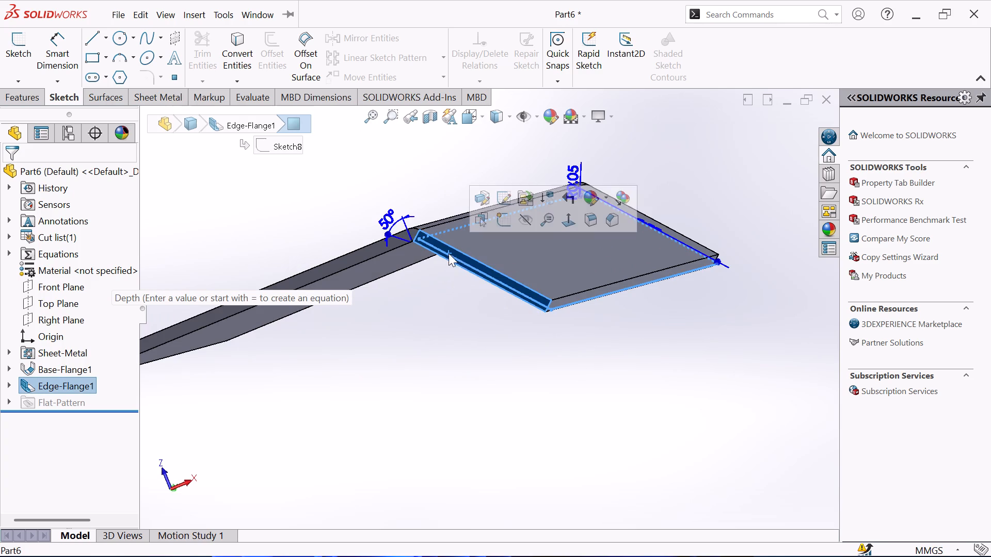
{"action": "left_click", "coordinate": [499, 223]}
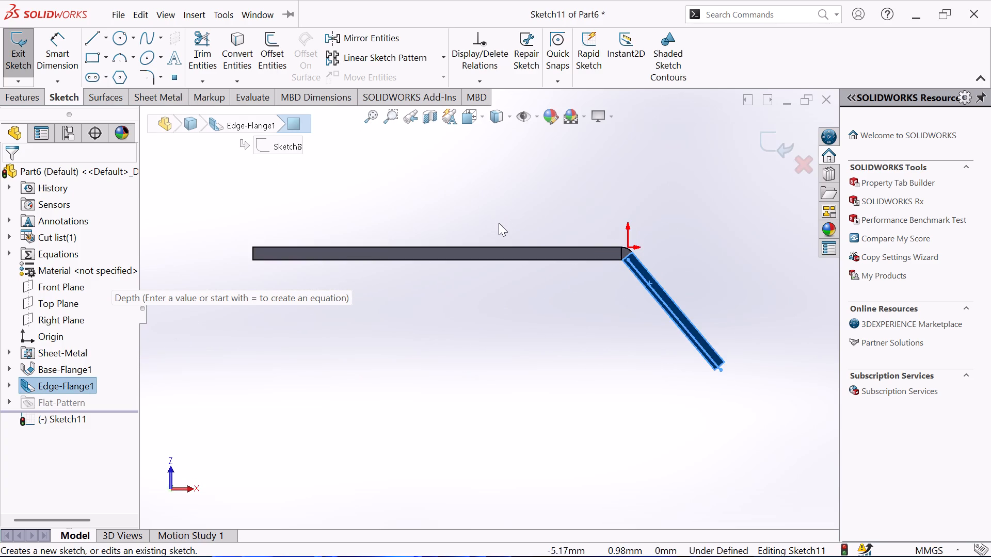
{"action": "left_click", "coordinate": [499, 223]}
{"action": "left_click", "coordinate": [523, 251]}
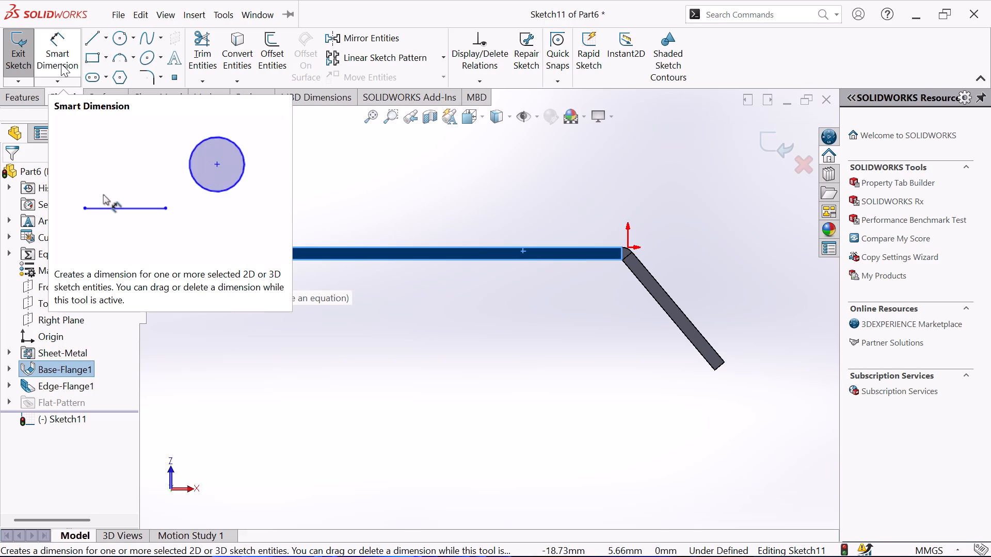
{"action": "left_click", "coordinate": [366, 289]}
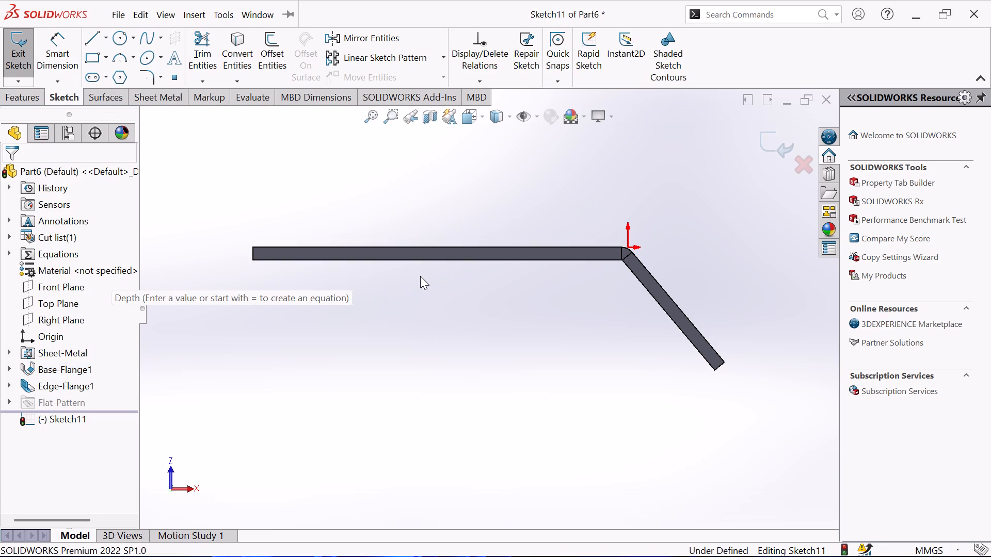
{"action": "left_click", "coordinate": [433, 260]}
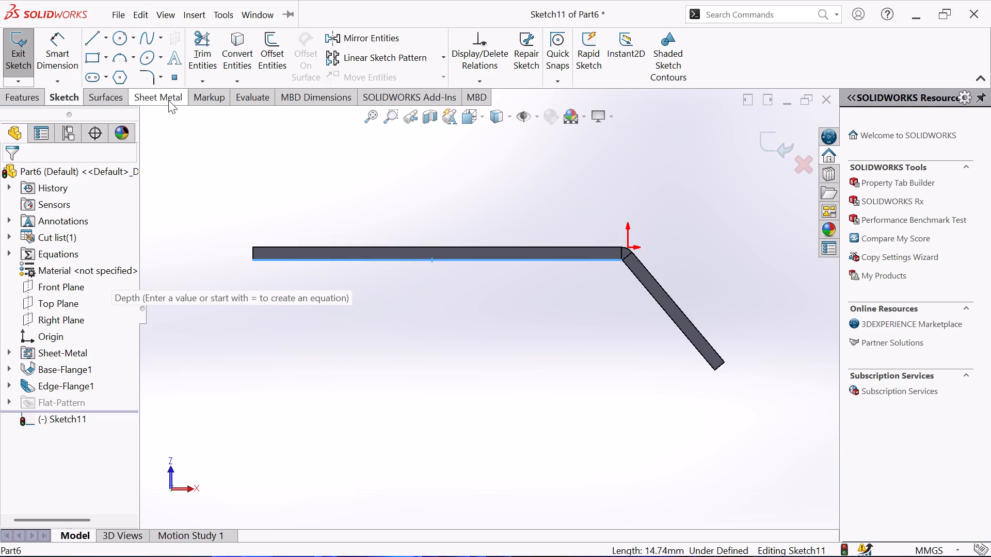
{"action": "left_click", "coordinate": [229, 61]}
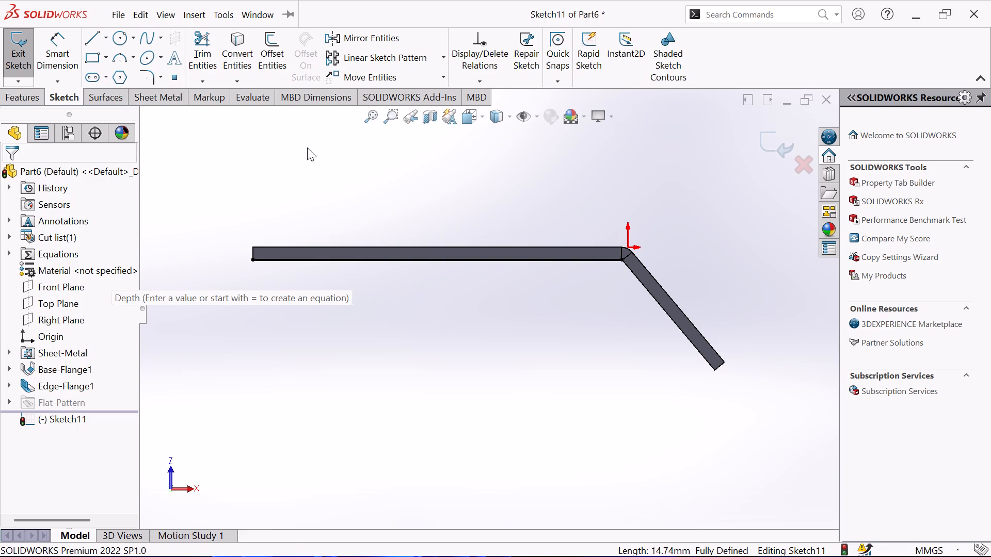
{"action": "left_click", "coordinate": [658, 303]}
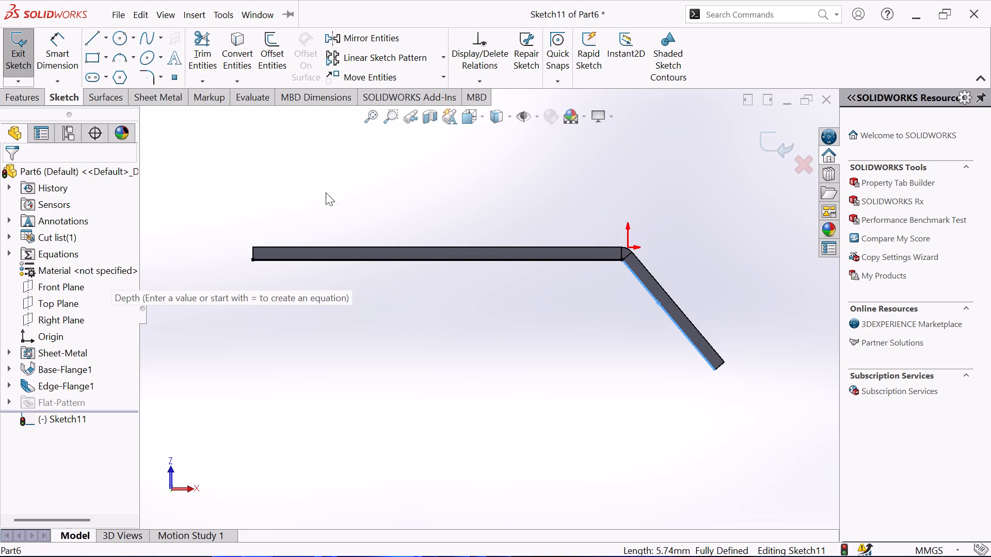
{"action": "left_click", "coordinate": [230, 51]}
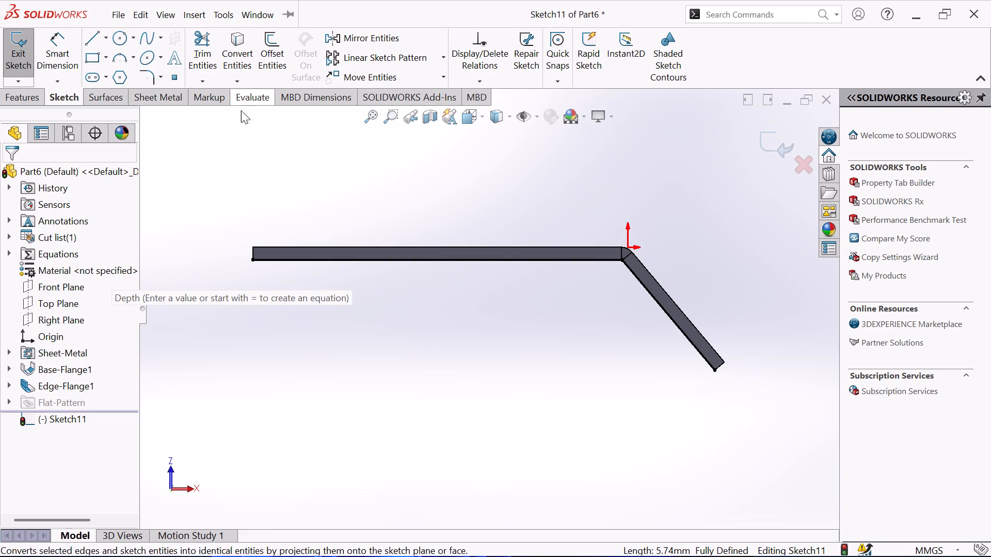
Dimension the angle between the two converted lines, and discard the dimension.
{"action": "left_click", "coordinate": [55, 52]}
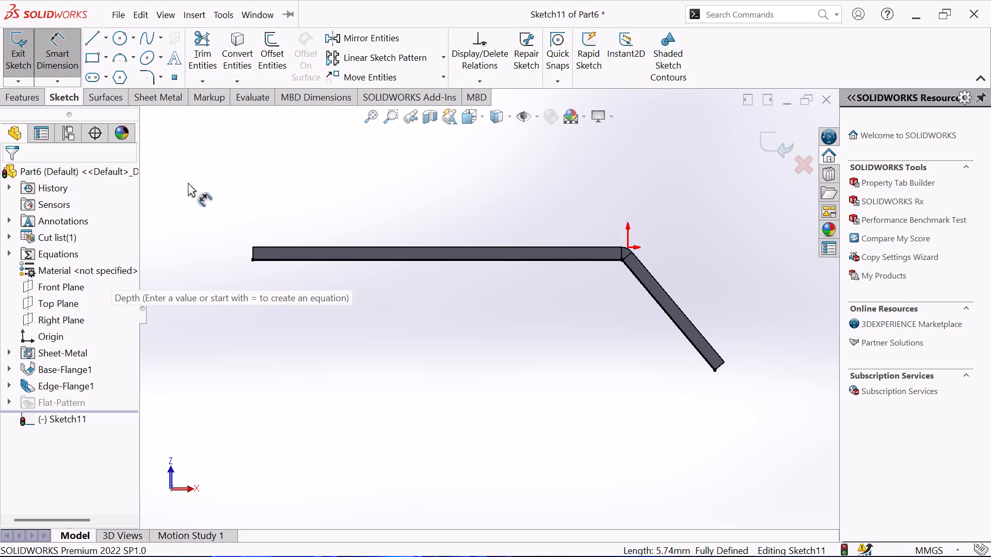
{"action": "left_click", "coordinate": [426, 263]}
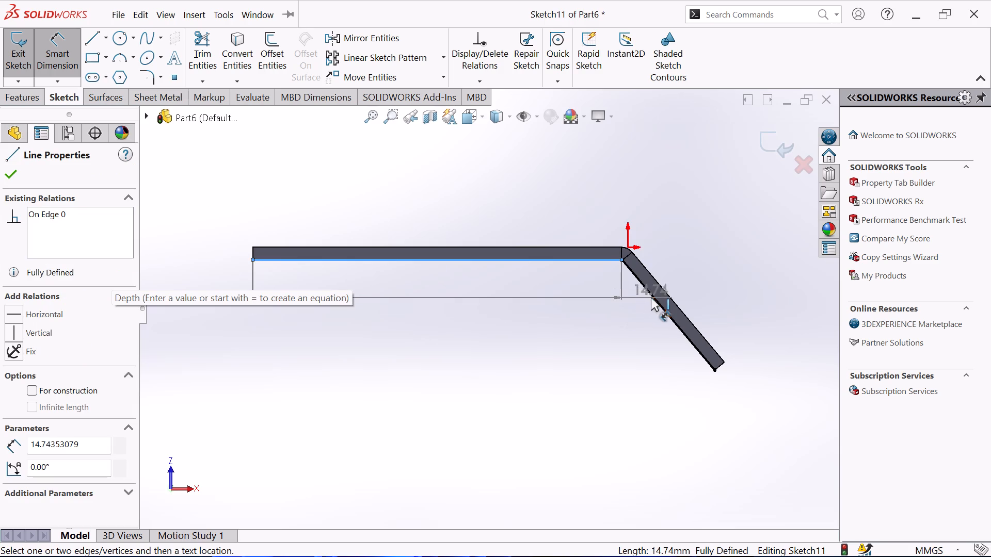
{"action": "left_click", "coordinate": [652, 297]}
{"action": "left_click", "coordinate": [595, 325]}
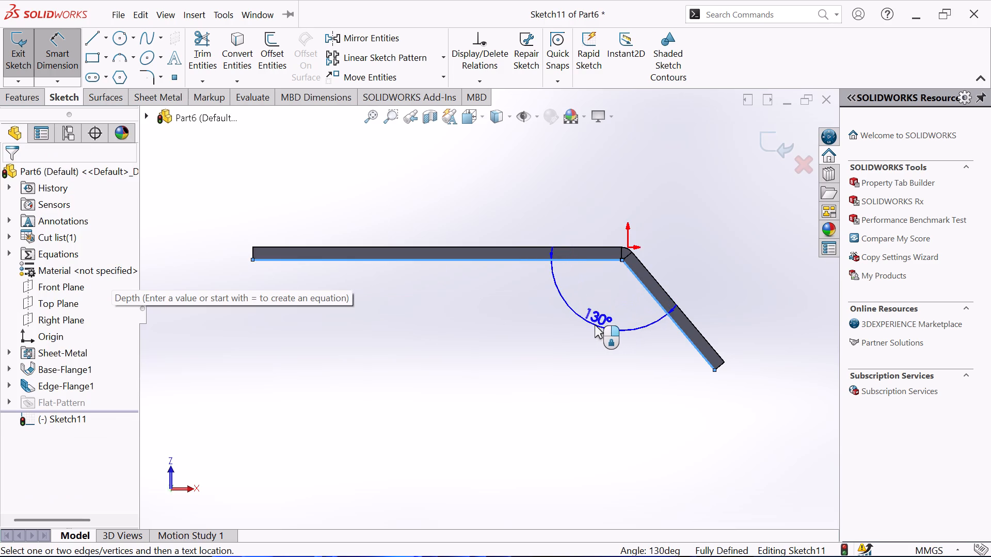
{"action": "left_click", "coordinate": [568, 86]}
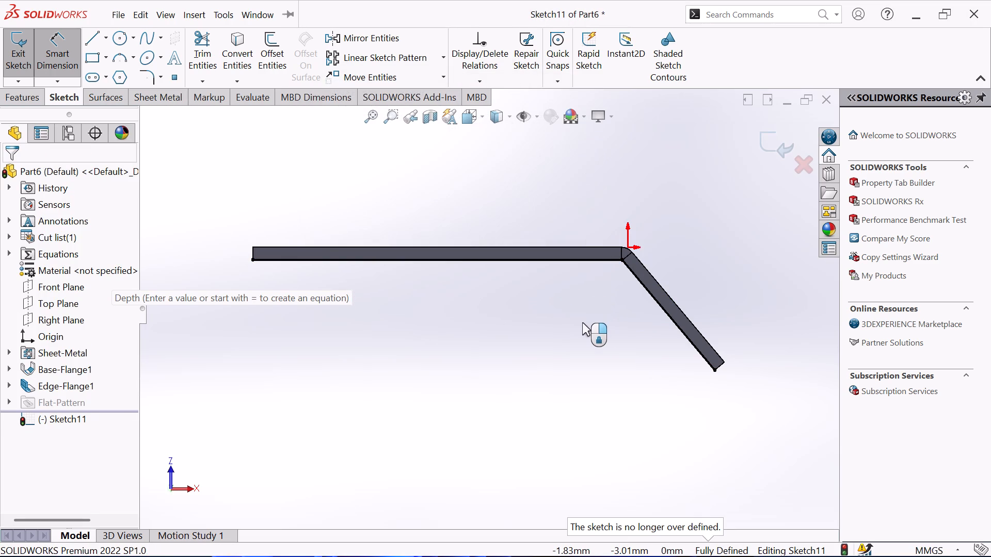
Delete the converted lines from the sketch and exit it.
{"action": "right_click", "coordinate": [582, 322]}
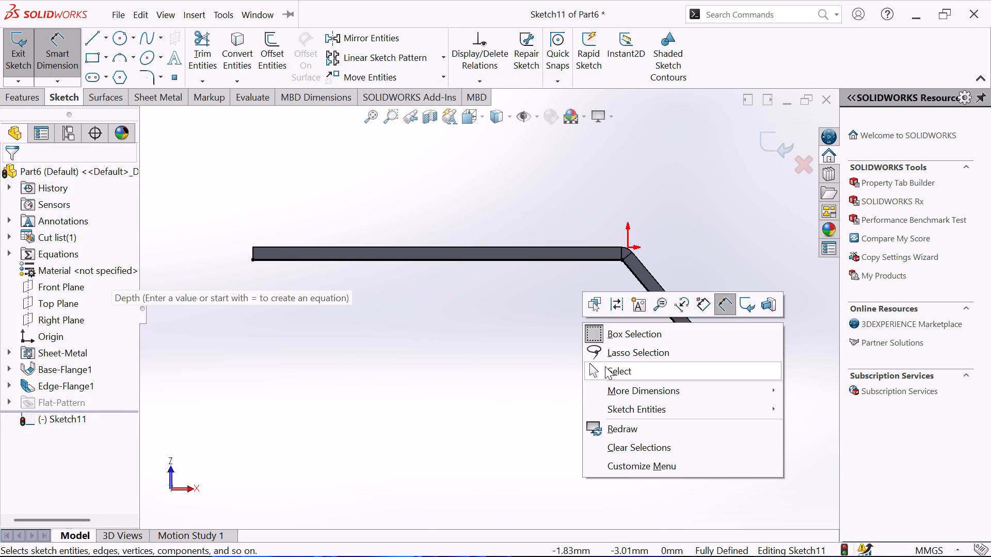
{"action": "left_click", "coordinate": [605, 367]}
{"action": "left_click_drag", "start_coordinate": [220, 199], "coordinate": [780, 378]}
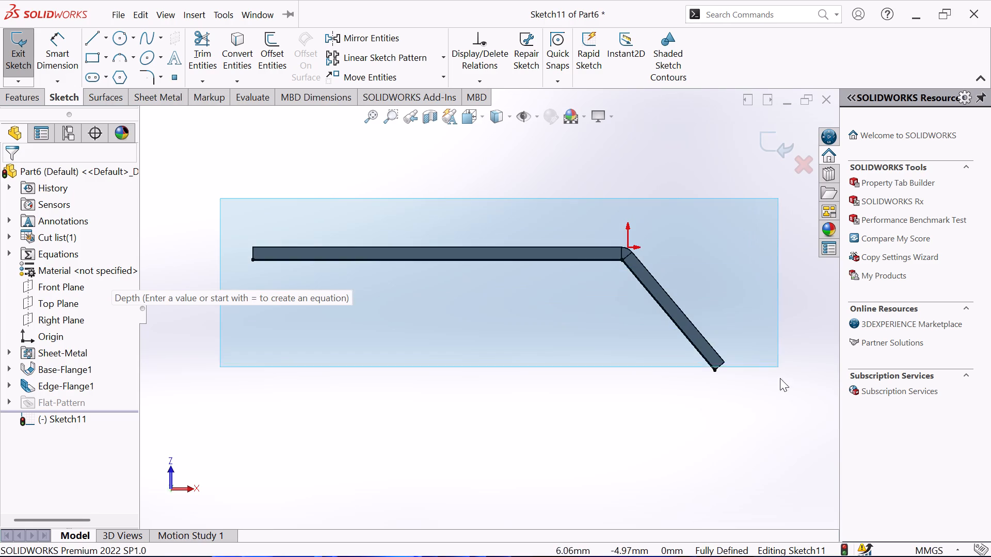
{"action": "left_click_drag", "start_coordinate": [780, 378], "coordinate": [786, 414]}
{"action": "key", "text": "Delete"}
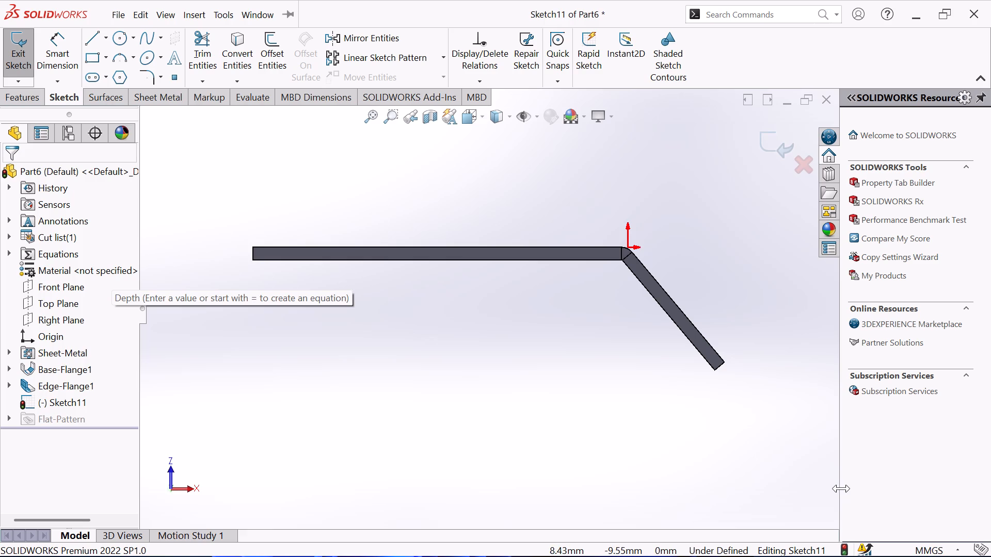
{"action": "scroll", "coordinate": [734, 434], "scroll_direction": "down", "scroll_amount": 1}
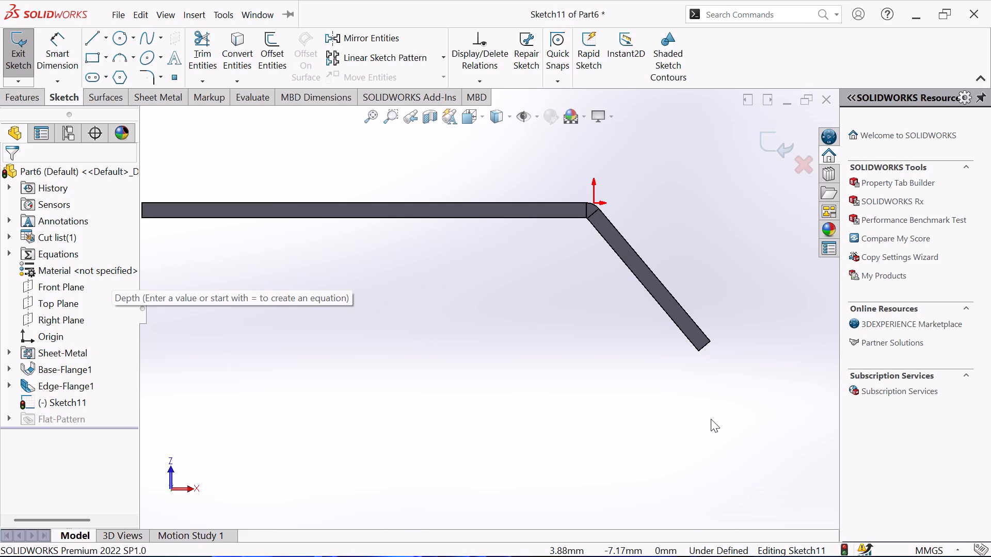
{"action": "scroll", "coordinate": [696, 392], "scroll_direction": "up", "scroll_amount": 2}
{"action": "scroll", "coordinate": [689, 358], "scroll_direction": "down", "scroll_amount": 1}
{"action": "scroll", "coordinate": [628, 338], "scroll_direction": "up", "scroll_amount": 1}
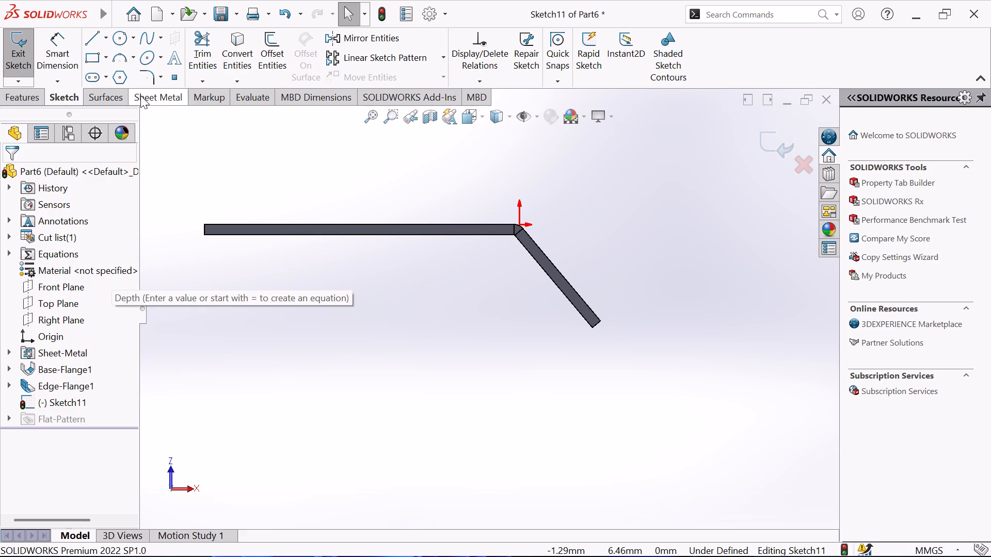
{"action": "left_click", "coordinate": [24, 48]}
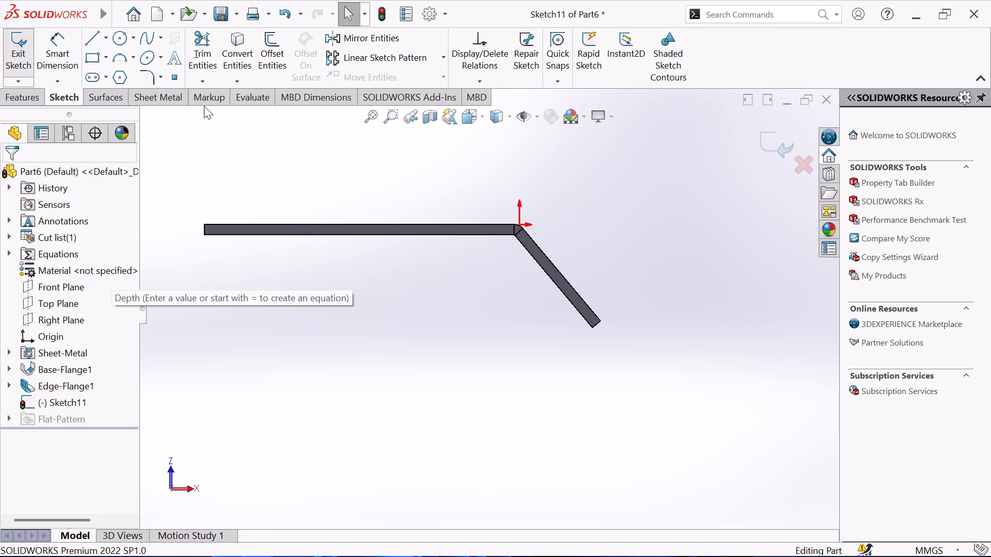
Start an edge flange on the underside edge of the existing flange's free end, with a length of 6 mm.
{"action": "left_click", "coordinate": [146, 94]}
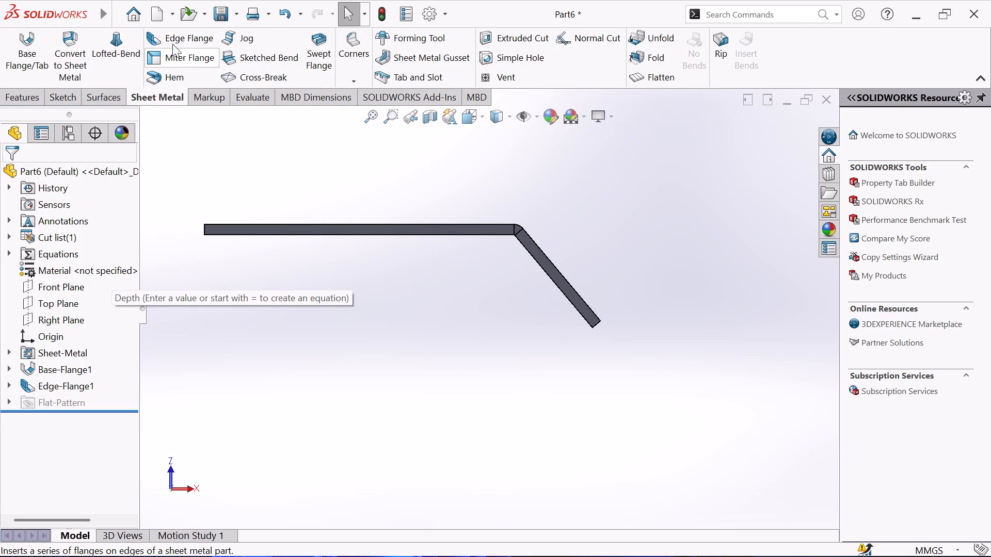
{"action": "left_click", "coordinate": [172, 44]}
{"action": "scroll", "coordinate": [649, 259], "scroll_direction": "down", "scroll_amount": 2}
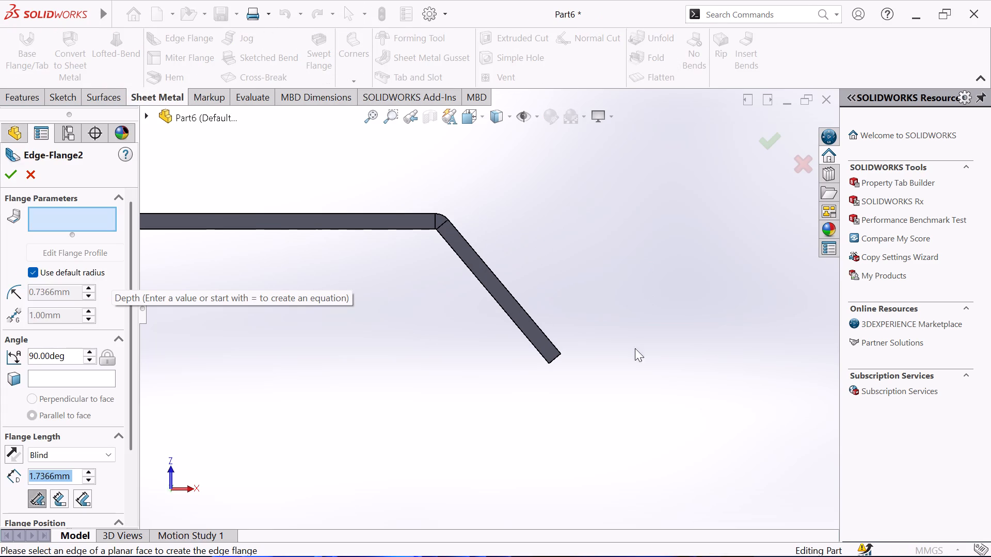
{"action": "middle_click_drag", "start_coordinate": [629, 325], "coordinate": [630, 314]}
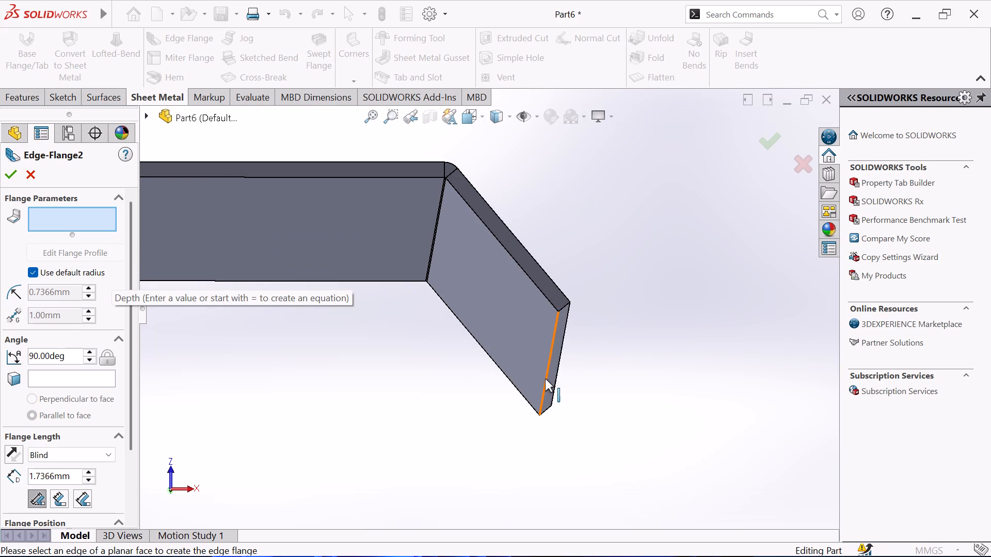
{"action": "left_click", "coordinate": [549, 362]}
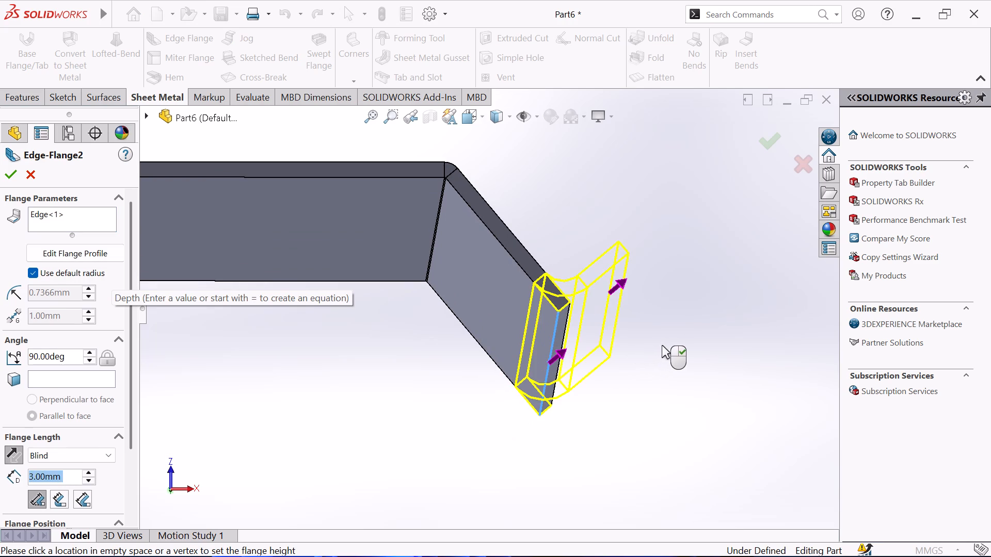
{"action": "scroll", "coordinate": [686, 325], "scroll_direction": "up", "scroll_amount": 2}
{"action": "middle_click_drag", "start_coordinate": [686, 323], "coordinate": [690, 355]}
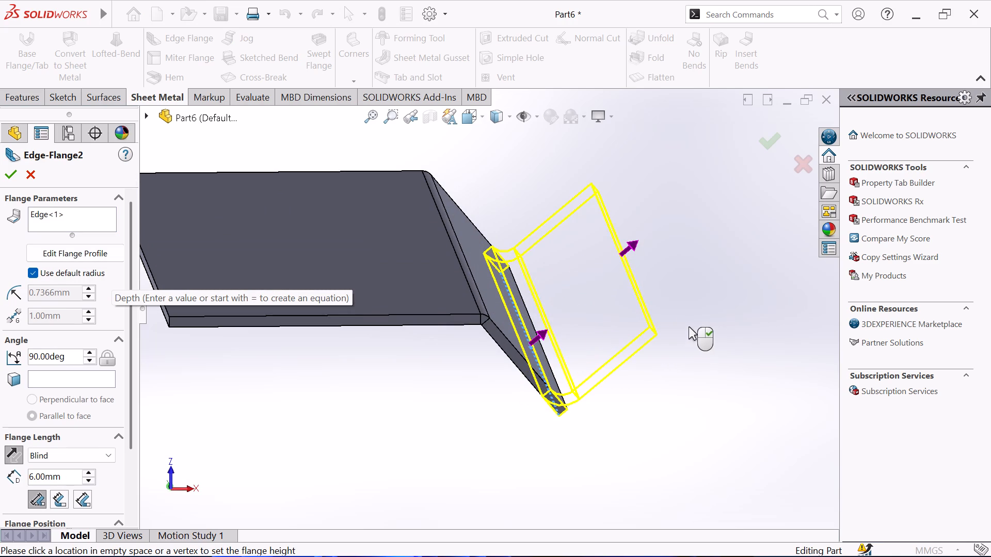
{"action": "middle_click_drag", "start_coordinate": [685, 314], "coordinate": [683, 298]}
{"action": "left_click", "coordinate": [688, 308]}
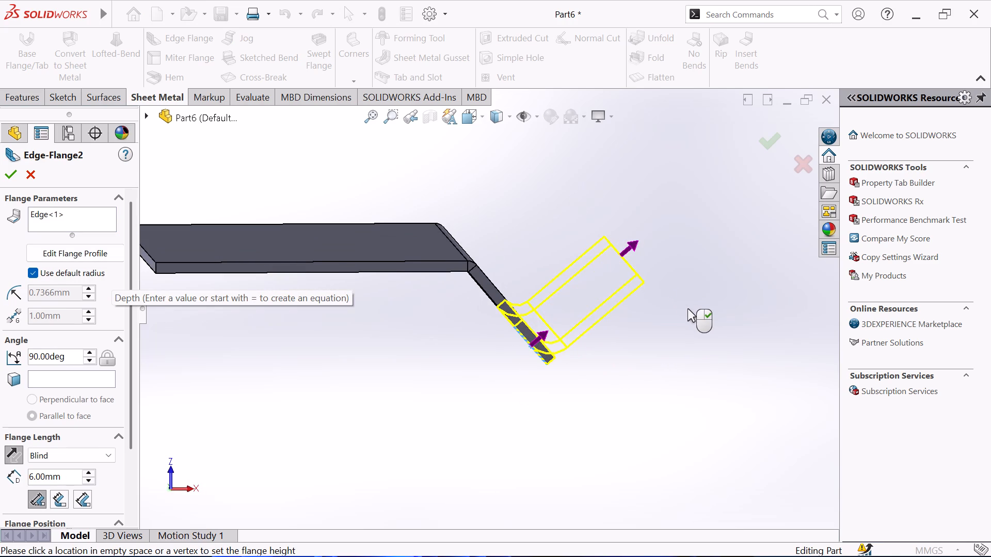
Set the new edge flange's angle to 50 degrees.
{"action": "double_click", "coordinate": [75, 360]}
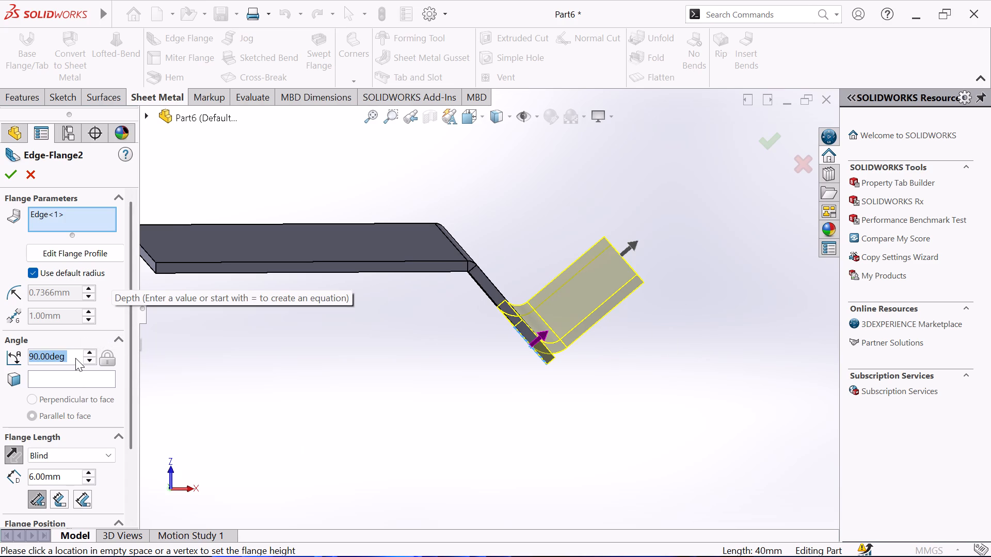
{"action": "type", "text": "50"}
{"action": "key", "text": "Return"}
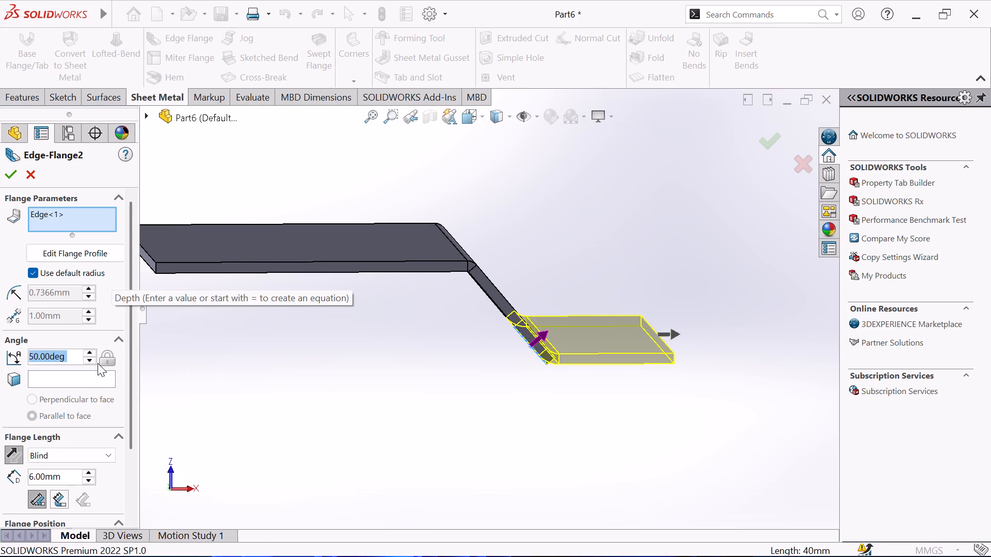
{"action": "middle_click_drag", "start_coordinate": [303, 408], "coordinate": [300, 401]}
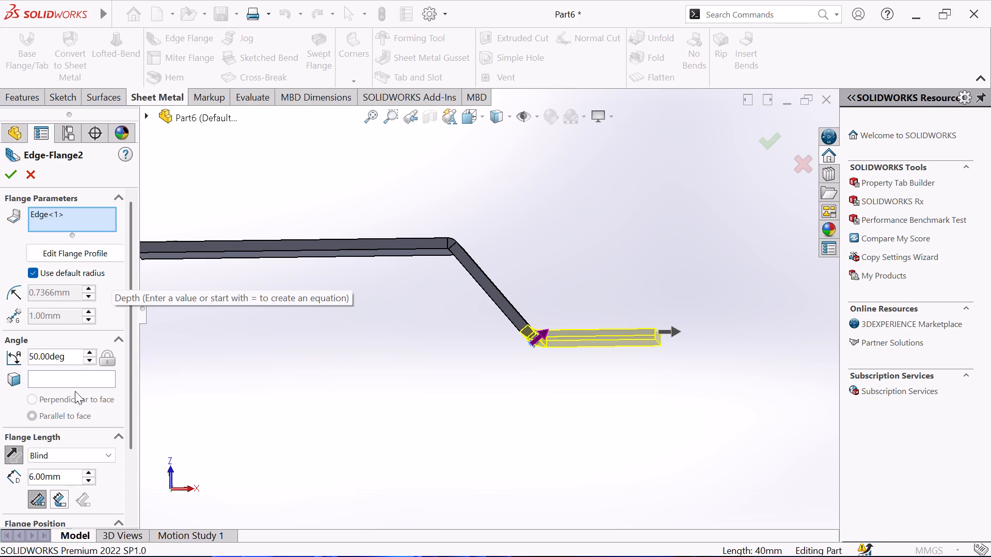
Set the new edge flange's length to 25 mm.
{"action": "double_click", "coordinate": [75, 478]}
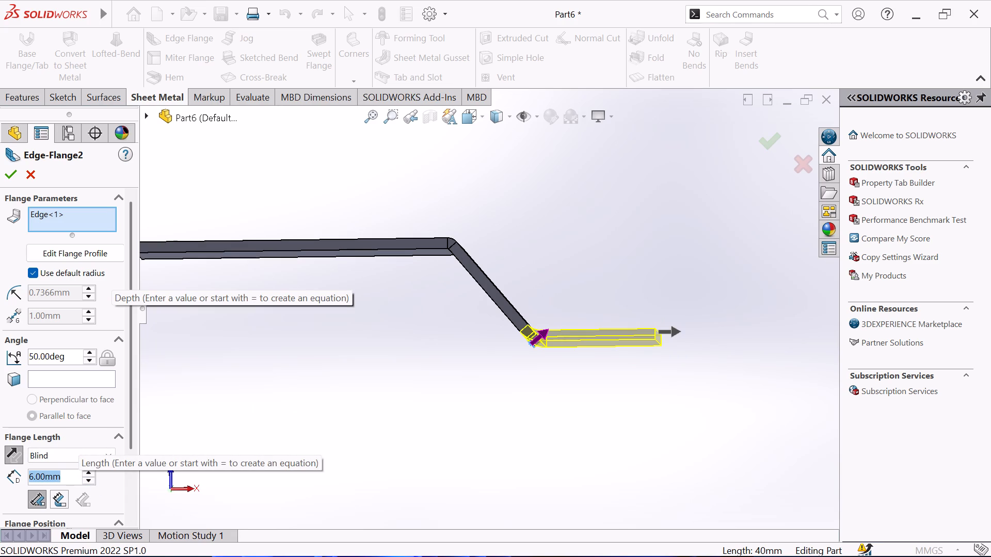
{"action": "key", "text": "2"}
{"action": "key", "text": "5"}
{"action": "key", "text": "Return"}
{"action": "scroll", "coordinate": [301, 485], "scroll_direction": "up", "scroll_amount": 3}
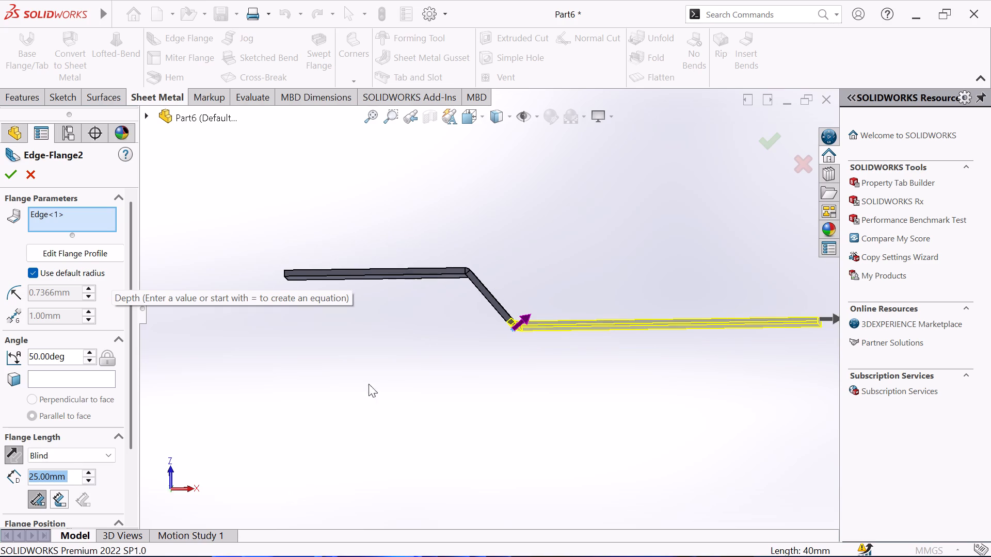
{"action": "scroll", "coordinate": [430, 339], "scroll_direction": "up", "scroll_amount": 1}
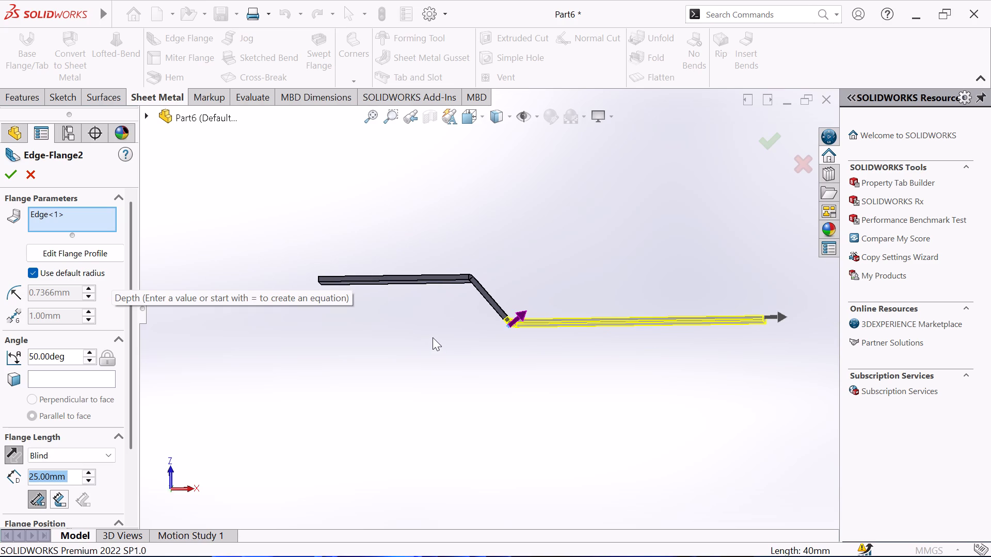
Override the default bend radius of the new edge flange with 0.05 mm and accept the flange.
{"action": "left_click", "coordinate": [30, 269]}
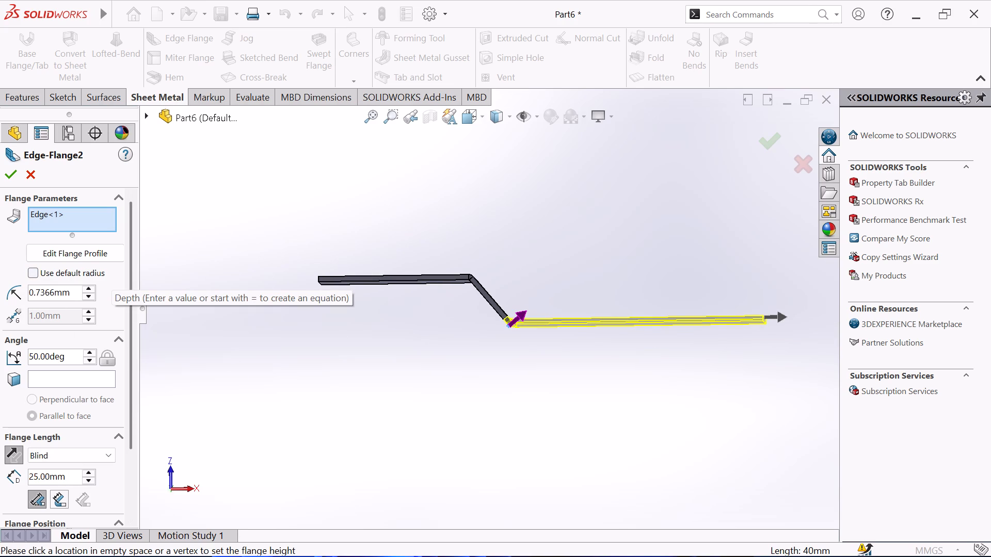
{"action": "double_click", "coordinate": [69, 295]}
{"action": "type", "text": ".05"}
{"action": "key", "text": "Return"}
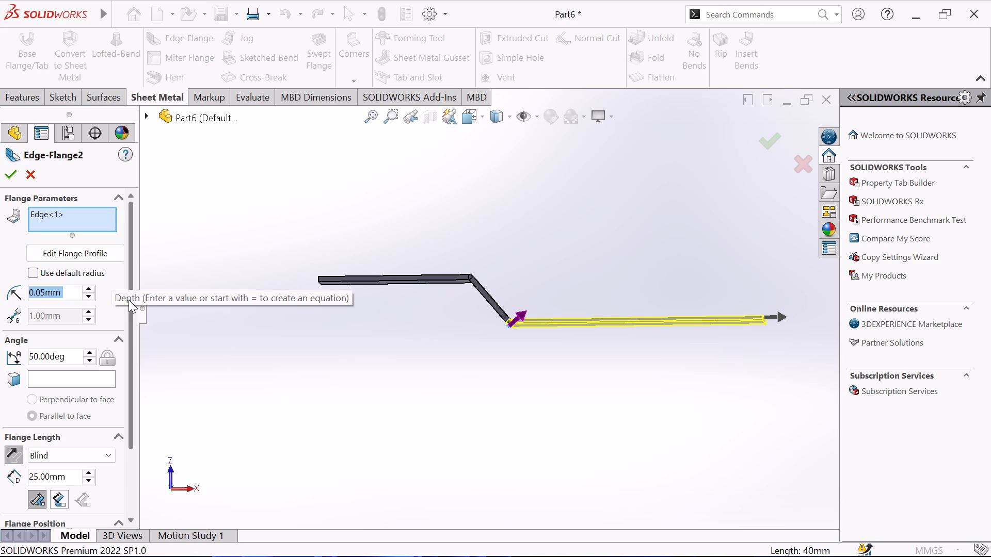
{"action": "left_click", "coordinate": [337, 253]}
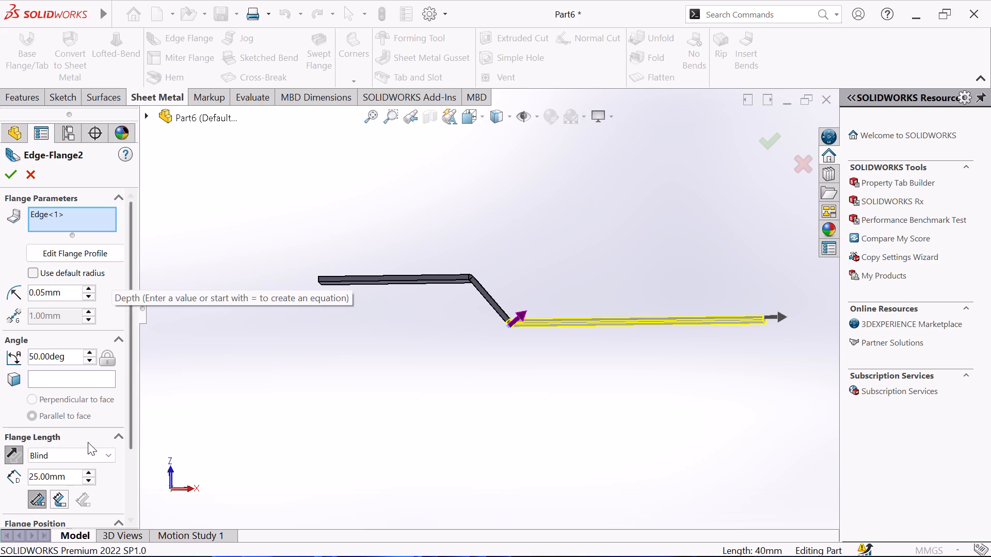
{"action": "left_click", "coordinate": [56, 502]}
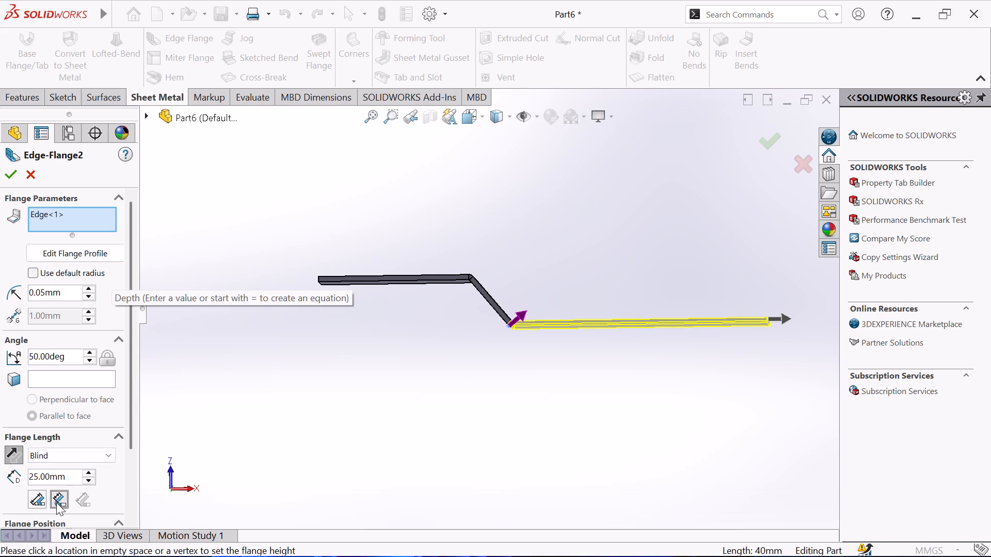
{"action": "left_click", "coordinate": [41, 497]}
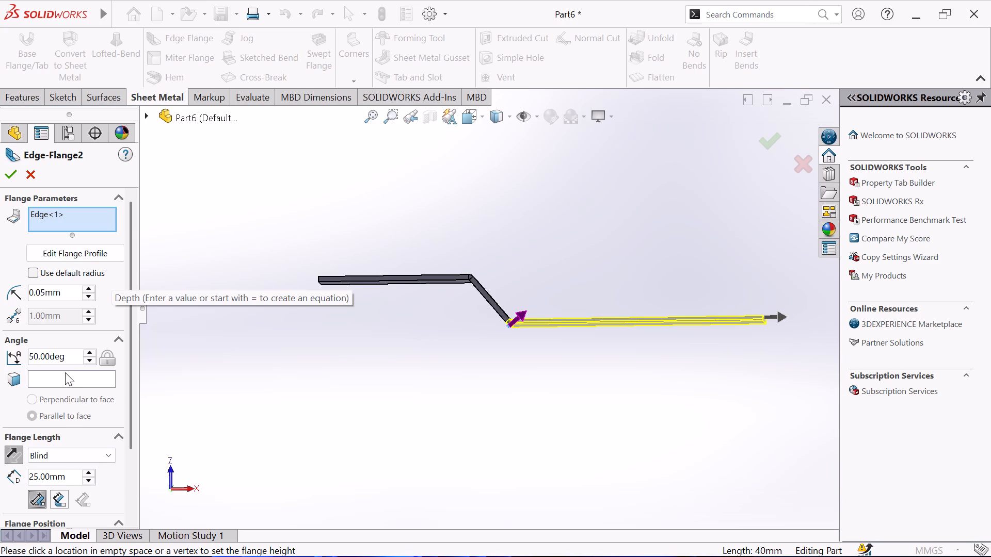
{"action": "left_click", "coordinate": [5, 175]}
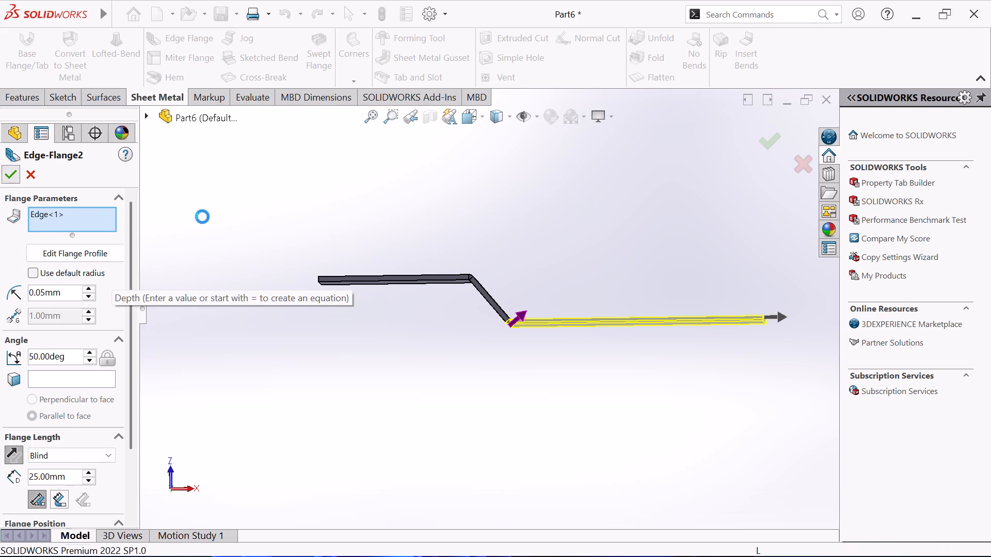
{"action": "left_click", "coordinate": [203, 218]}
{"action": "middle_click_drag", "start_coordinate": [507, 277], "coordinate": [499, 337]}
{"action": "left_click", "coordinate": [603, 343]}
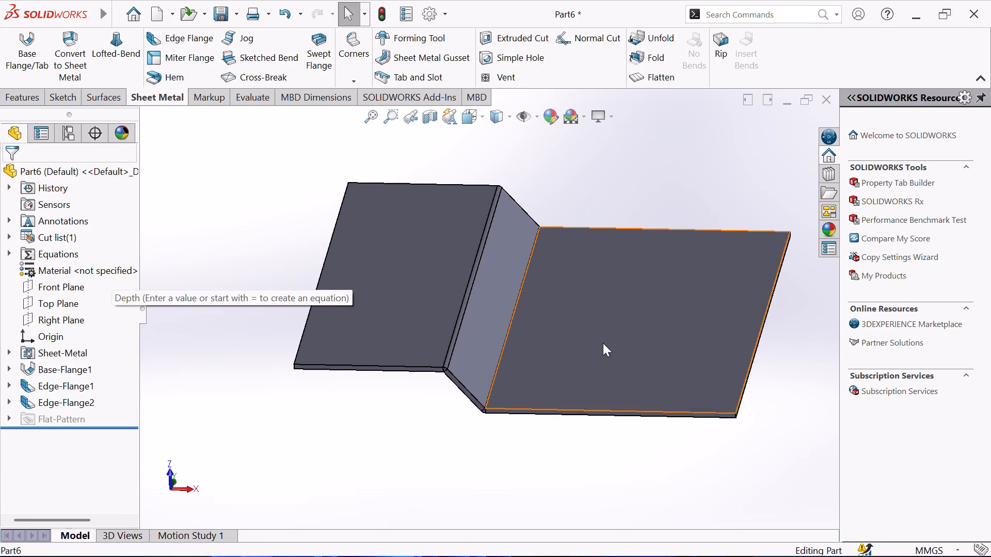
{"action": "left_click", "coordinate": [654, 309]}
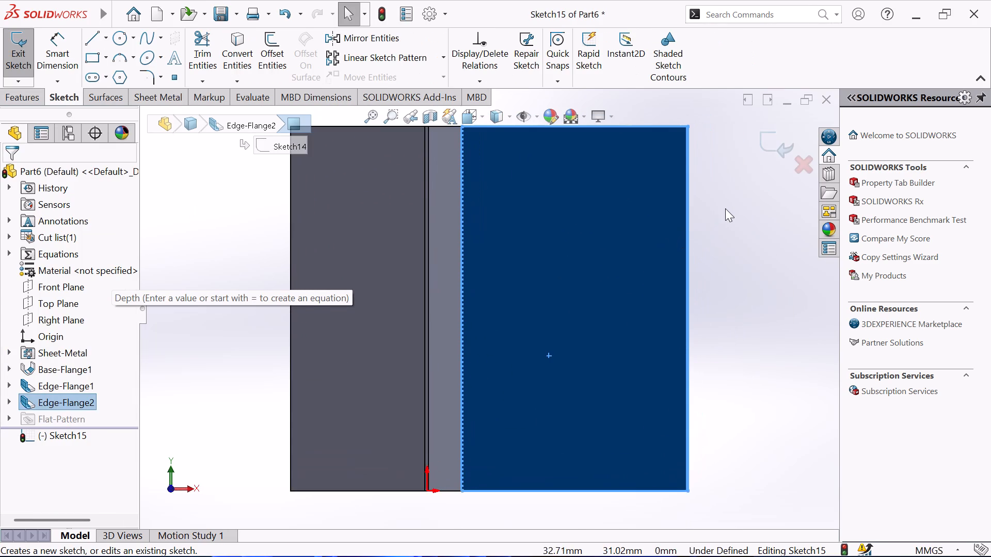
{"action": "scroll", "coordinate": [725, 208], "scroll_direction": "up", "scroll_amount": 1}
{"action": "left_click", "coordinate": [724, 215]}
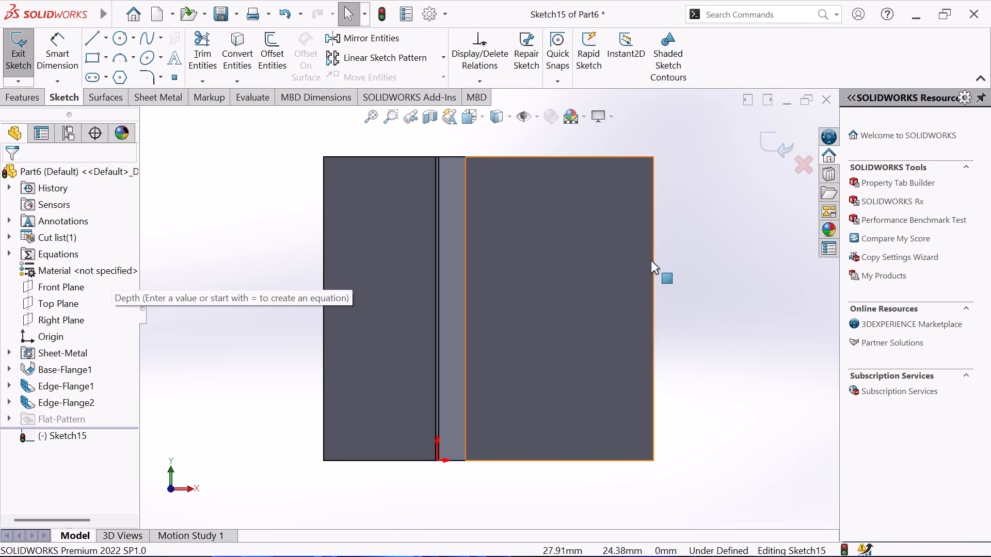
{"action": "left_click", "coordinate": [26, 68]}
Start a Chamfer with a distance of 5 mm.
{"action": "left_click", "coordinate": [15, 100]}
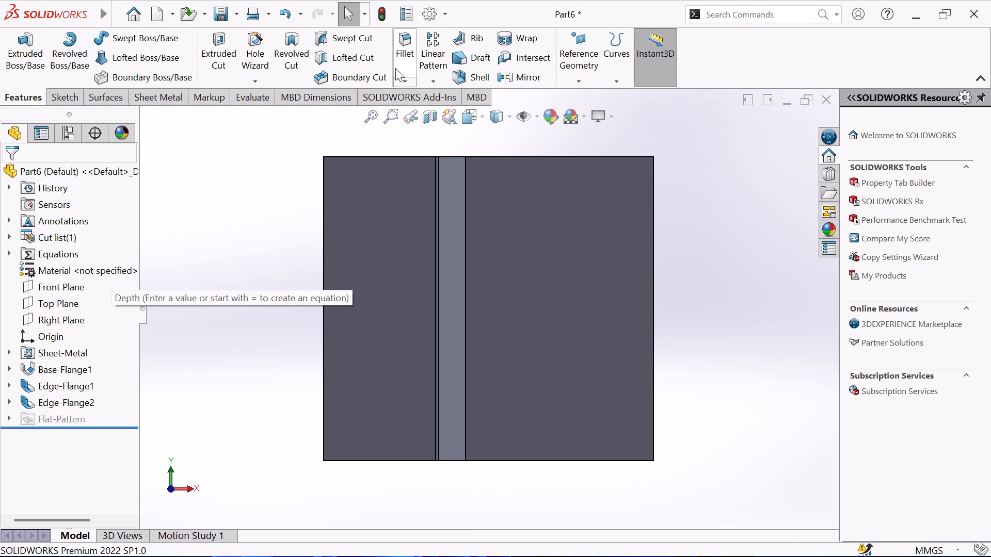
{"action": "left_click", "coordinate": [398, 80]}
{"action": "left_click", "coordinate": [424, 122]}
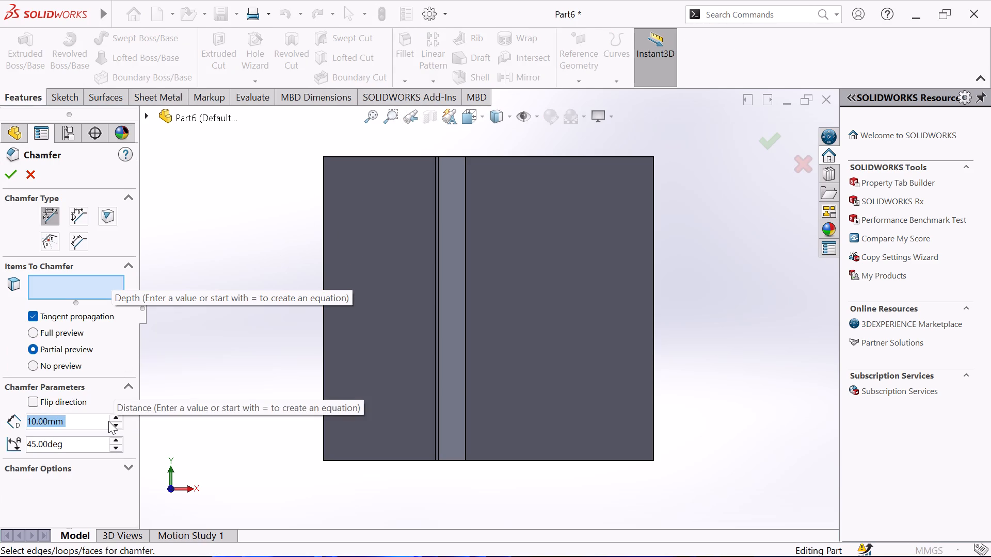
{"action": "key", "text": "5"}
{"action": "key", "text": "Return"}
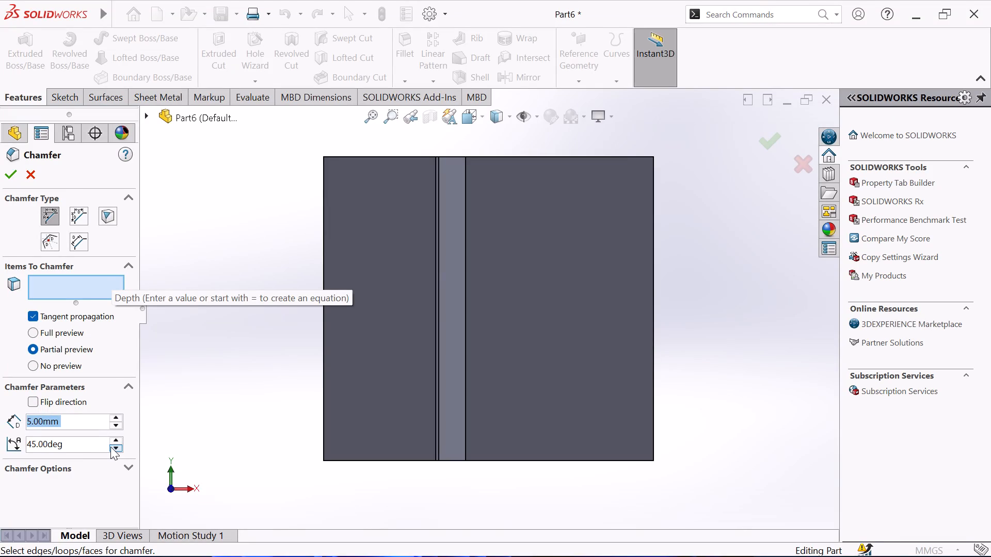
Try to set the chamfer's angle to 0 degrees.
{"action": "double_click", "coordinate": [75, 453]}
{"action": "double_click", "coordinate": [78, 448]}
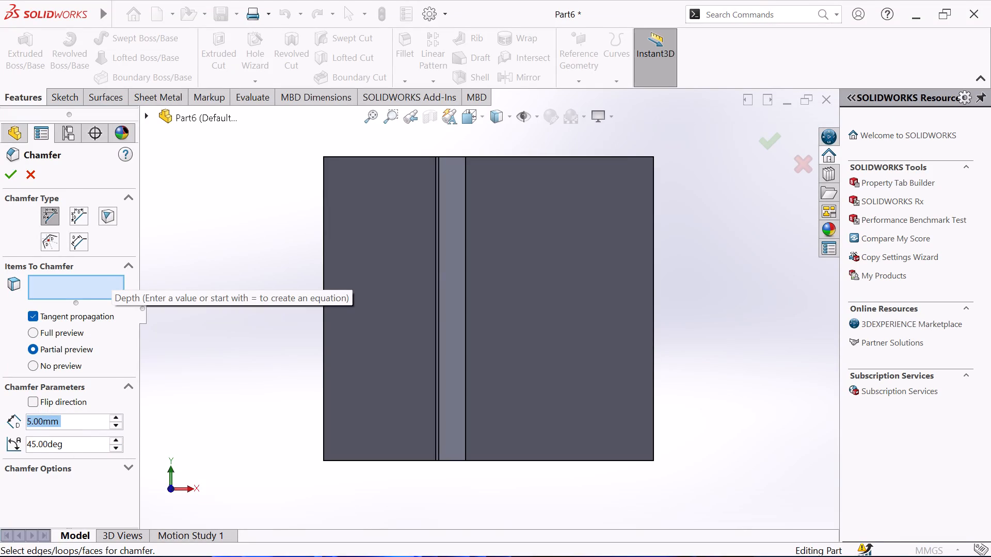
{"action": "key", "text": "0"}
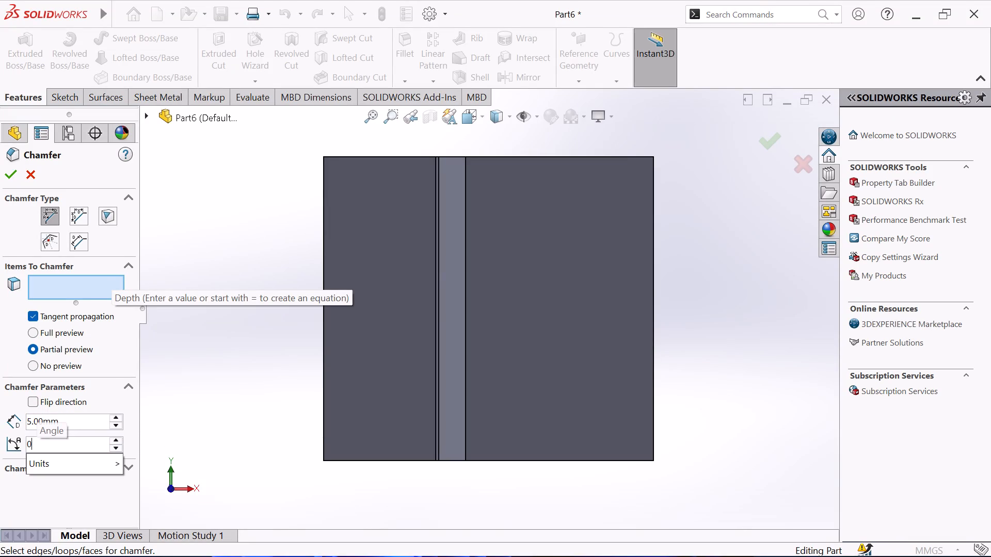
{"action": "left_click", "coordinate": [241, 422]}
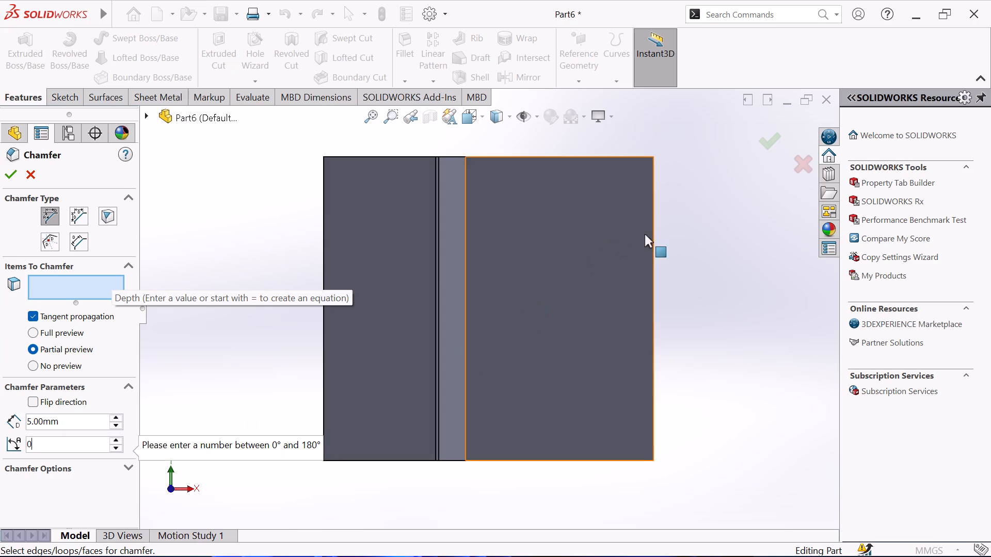
Apply the 5 mm by 45 degree chamfer to the last flange's free corner on the side away from the origin.
{"action": "scroll", "coordinate": [693, 193], "scroll_direction": "up", "scroll_amount": 1}
{"action": "middle_click_drag", "start_coordinate": [680, 182], "coordinate": [659, 190]}
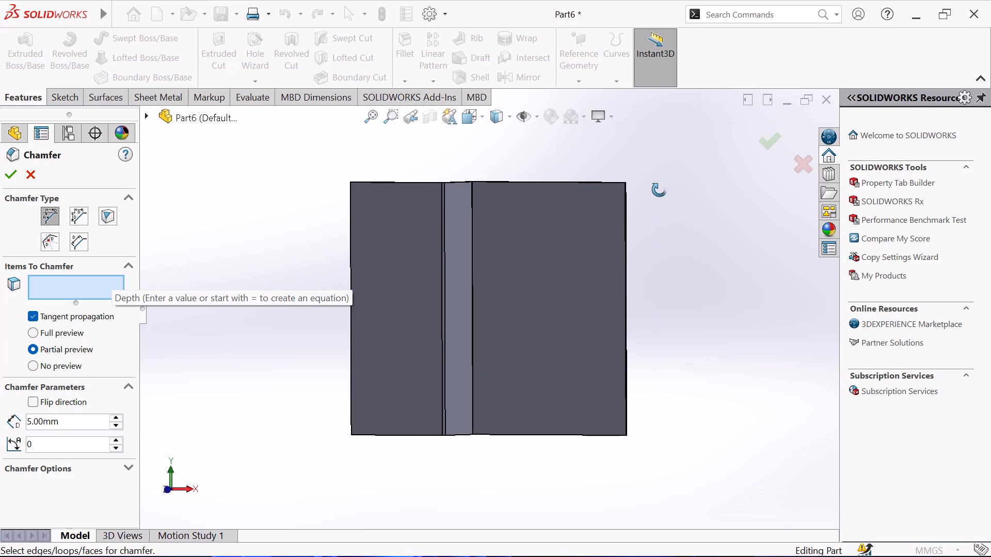
{"action": "middle_click_drag", "start_coordinate": [659, 190], "coordinate": [644, 196]}
{"action": "scroll", "coordinate": [601, 191], "scroll_direction": "down", "scroll_amount": 8}
{"action": "middle_click_drag", "start_coordinate": [596, 192], "coordinate": [580, 203]}
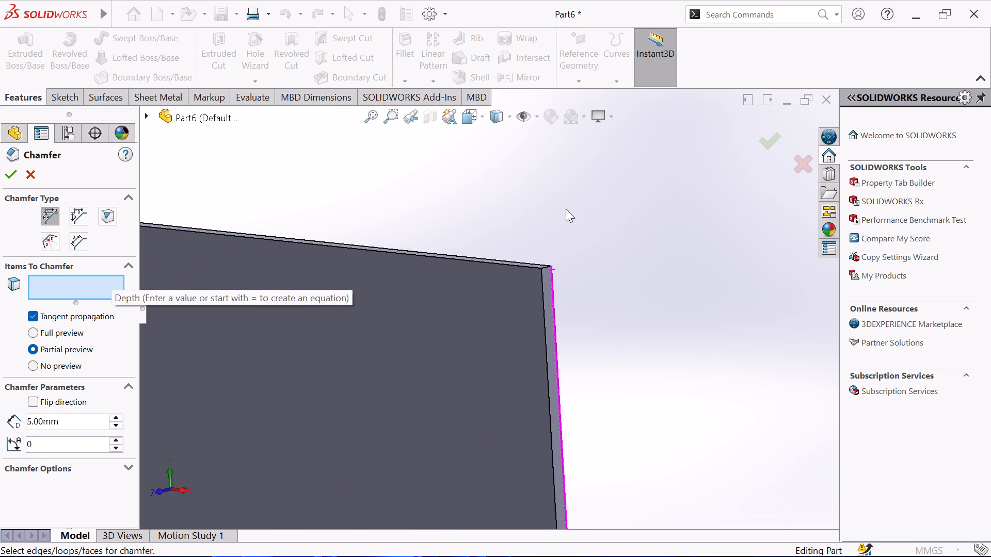
{"action": "scroll", "coordinate": [519, 251], "scroll_direction": "down", "scroll_amount": 3}
{"action": "left_click", "coordinate": [556, 290]}
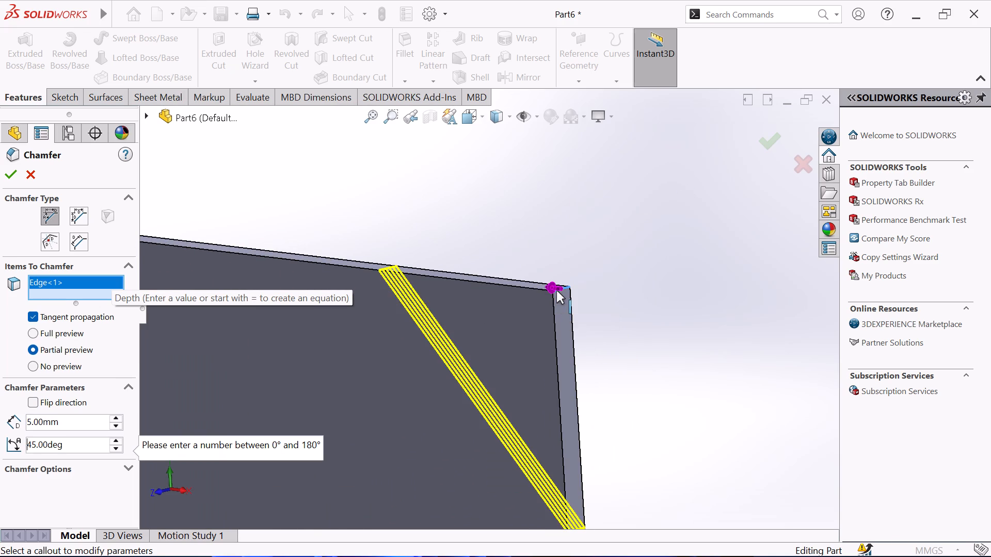
{"action": "scroll", "coordinate": [533, 290], "scroll_direction": "up", "scroll_amount": 3}
{"action": "scroll", "coordinate": [568, 256], "scroll_direction": "up", "scroll_amount": 2}
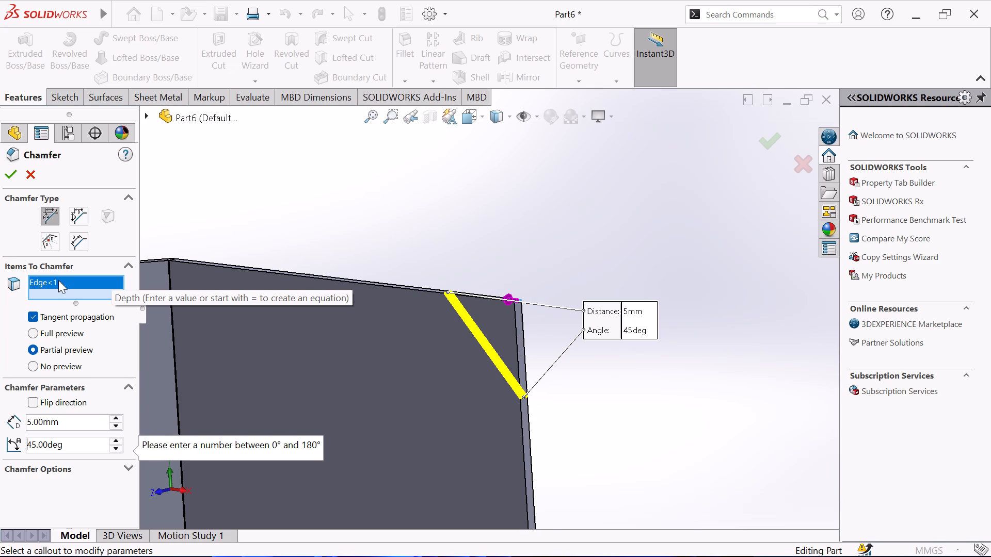
{"action": "left_click", "coordinate": [14, 176]}
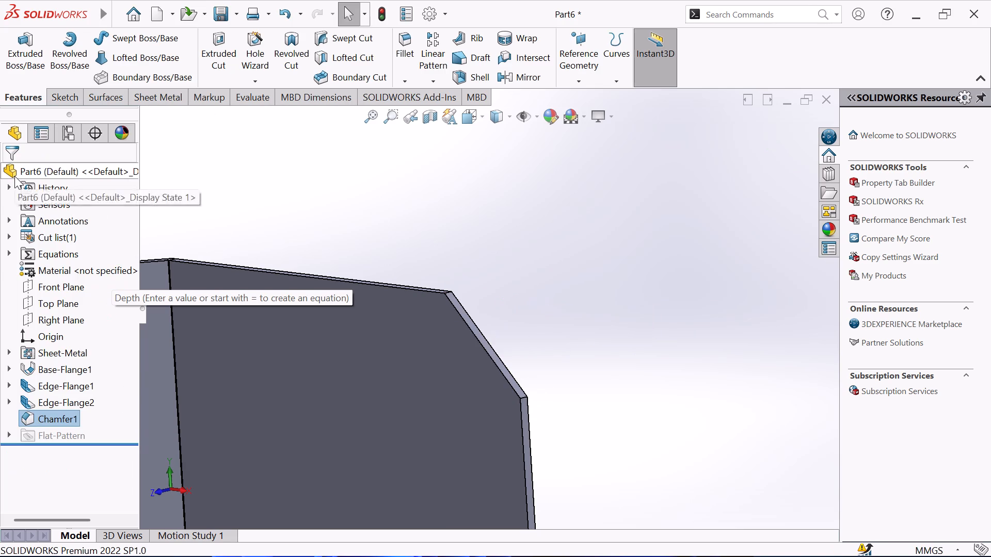
{"action": "left_click", "coordinate": [354, 214]}
Start a sketch on the last flange's flat face and convert its straight outer end edge into a sketch line.
{"action": "scroll", "coordinate": [355, 213], "scroll_direction": "up", "scroll_amount": 7}
{"action": "scroll", "coordinate": [435, 313], "scroll_direction": "up", "scroll_amount": 1}
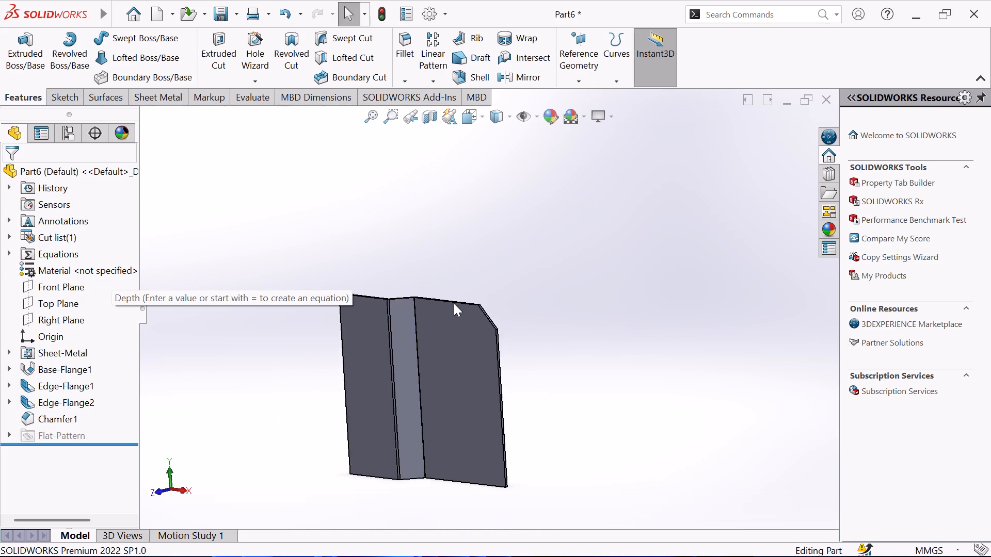
{"action": "scroll", "coordinate": [482, 303], "scroll_direction": "up", "scroll_amount": 1}
{"action": "middle_click_drag", "start_coordinate": [488, 297], "coordinate": [540, 252]}
{"action": "scroll", "coordinate": [473, 319], "scroll_direction": "down", "scroll_amount": 3}
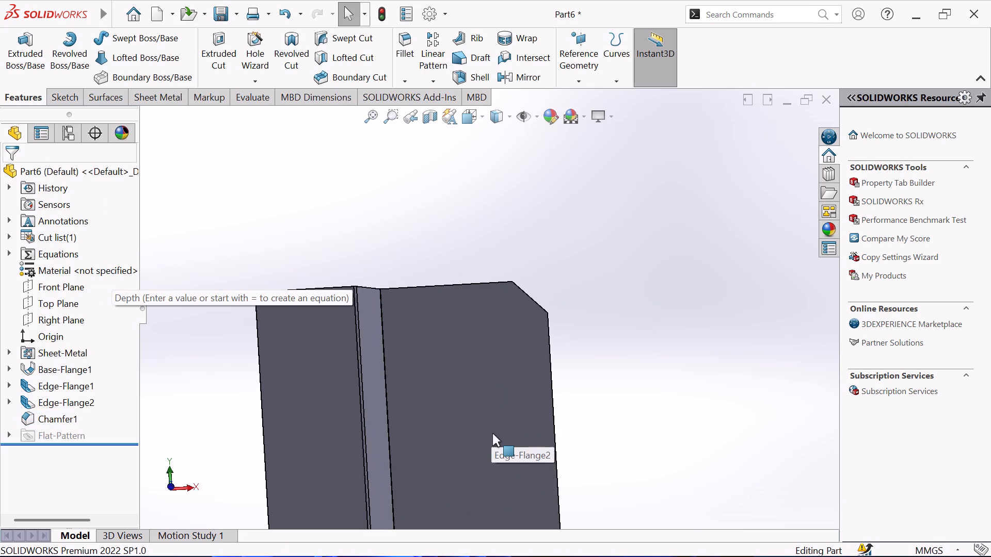
{"action": "scroll", "coordinate": [492, 433], "scroll_direction": "up", "scroll_amount": 3}
{"action": "left_click", "coordinate": [497, 428]}
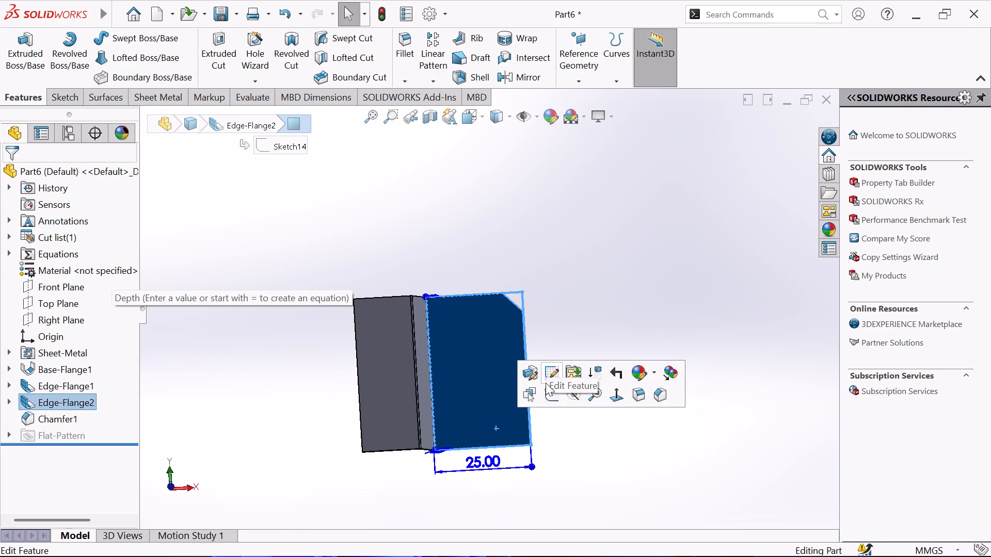
{"action": "left_click", "coordinate": [550, 396]}
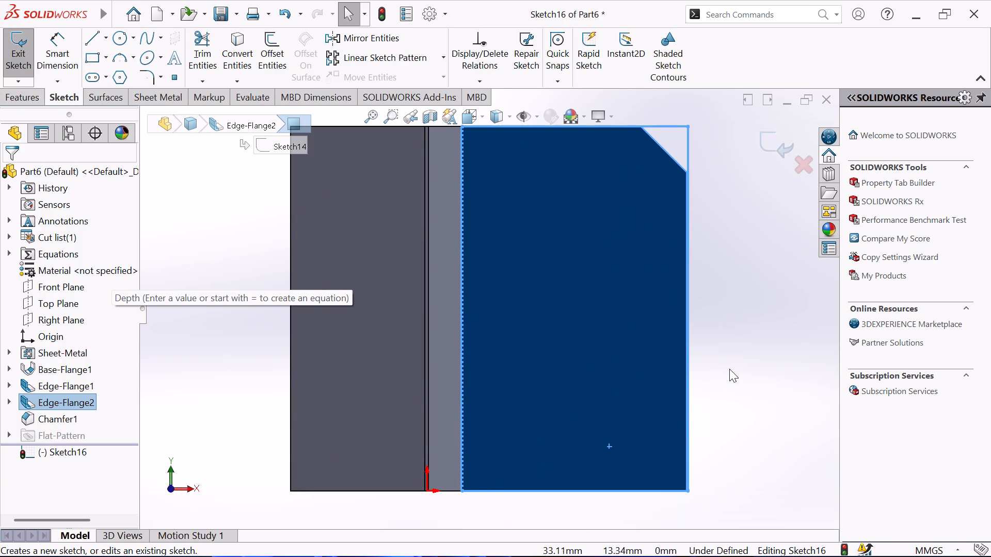
{"action": "left_click", "coordinate": [739, 364]}
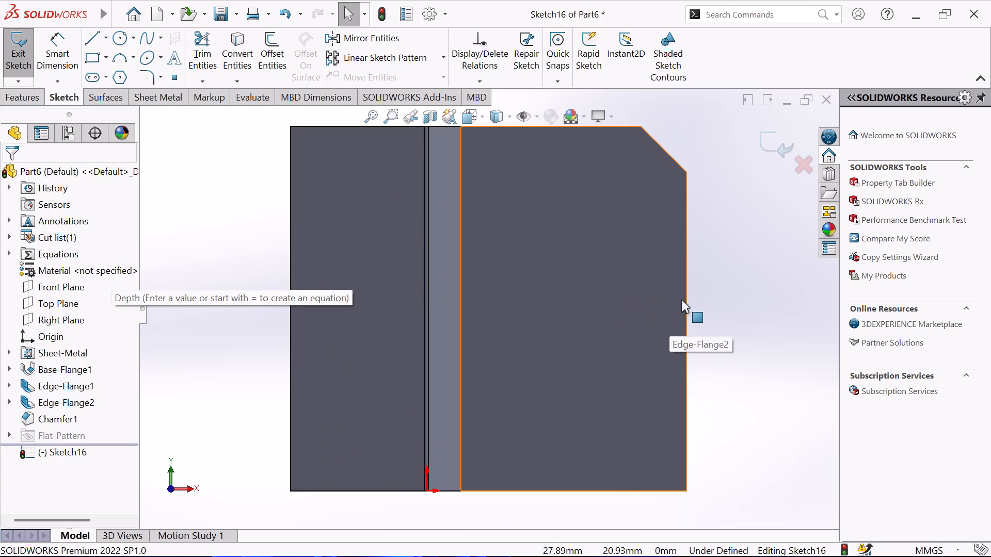
{"action": "left_click", "coordinate": [685, 290]}
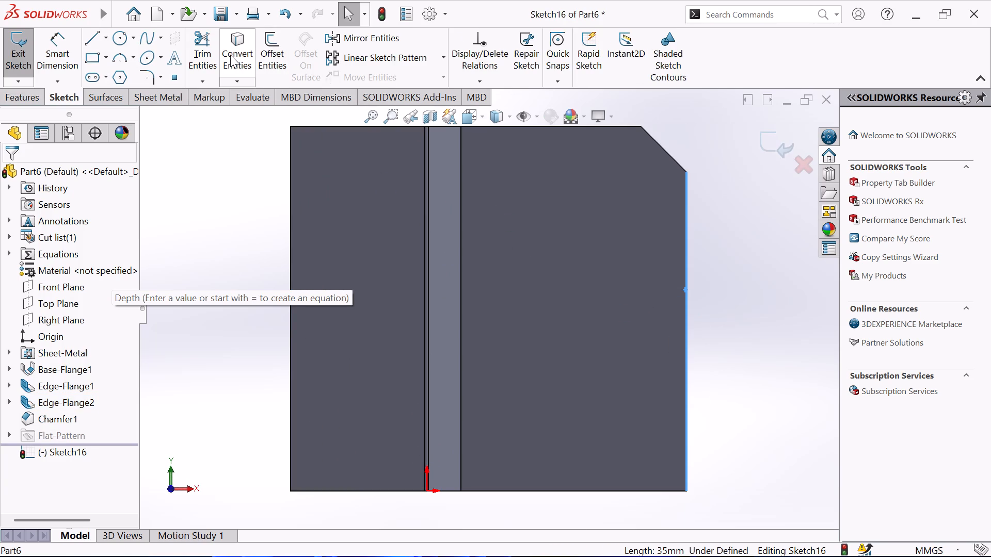
{"action": "left_click", "coordinate": [230, 54]}
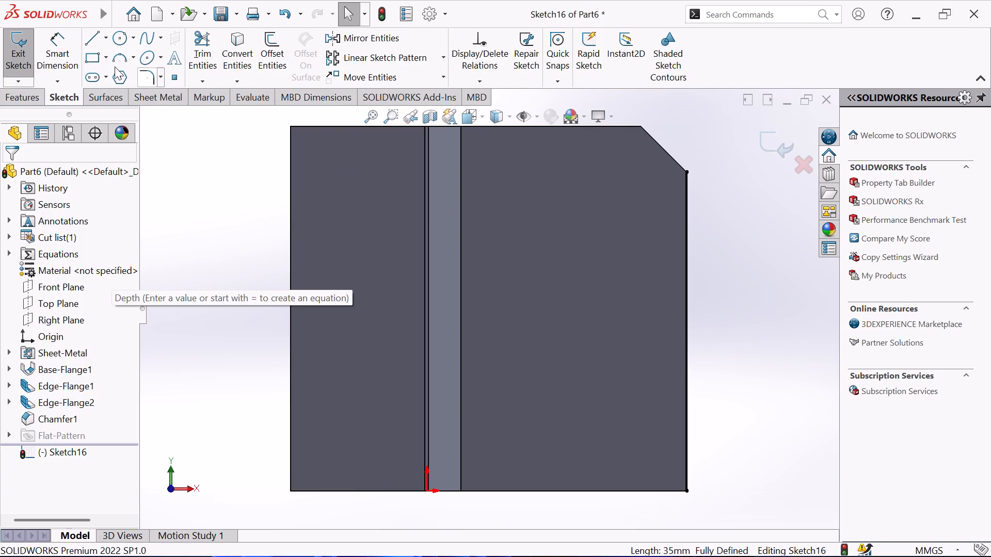
Sketch a diagonal line about 31 mm long from the flange's lower corner at the bend to the converted outer edge.
{"action": "left_click", "coordinate": [91, 38]}
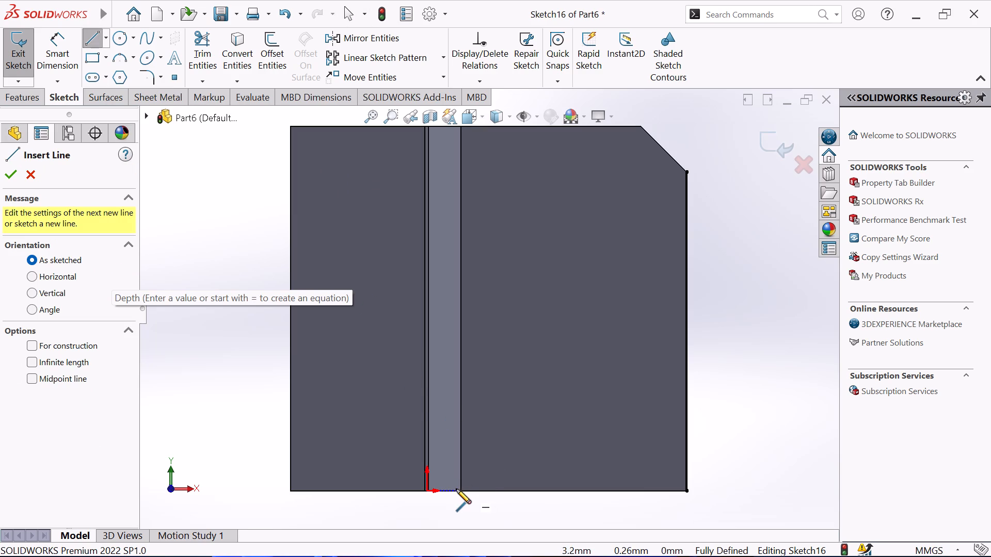
{"action": "left_click", "coordinate": [461, 490]}
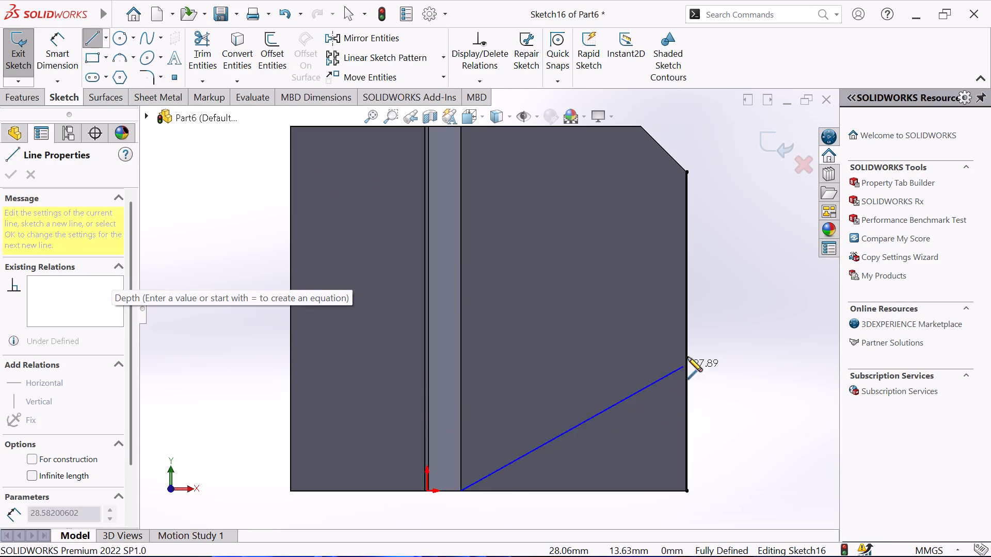
{"action": "left_click", "coordinate": [689, 319]}
{"action": "right_click", "coordinate": [711, 301]}
{"action": "left_click", "coordinate": [758, 309]}
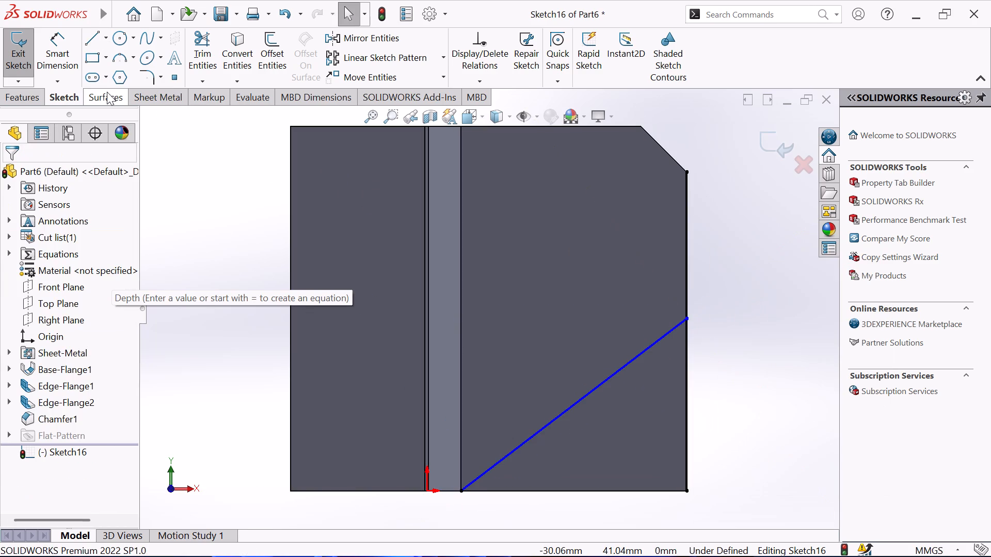
Dimension the distance from the chamfer's corner to the diagonal line's end along the outer edge as 15 mm.
{"action": "left_click", "coordinate": [59, 49]}
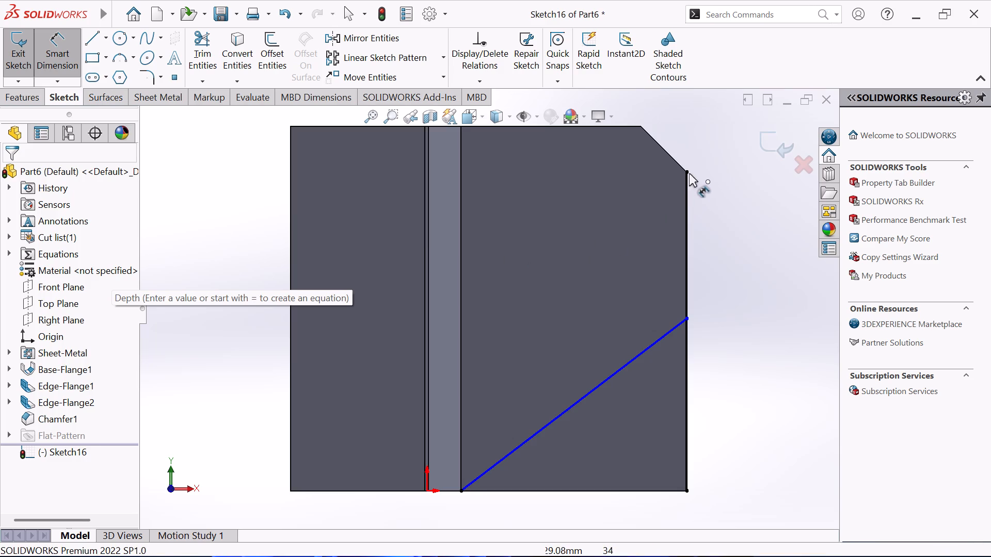
{"action": "left_click", "coordinate": [688, 171]}
{"action": "left_click", "coordinate": [685, 319]}
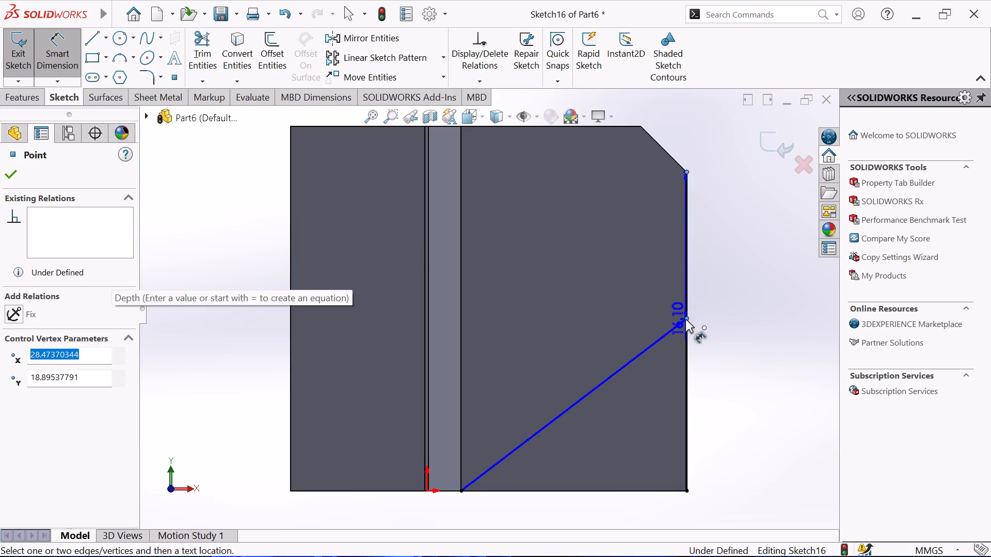
{"action": "left_click", "coordinate": [722, 217]}
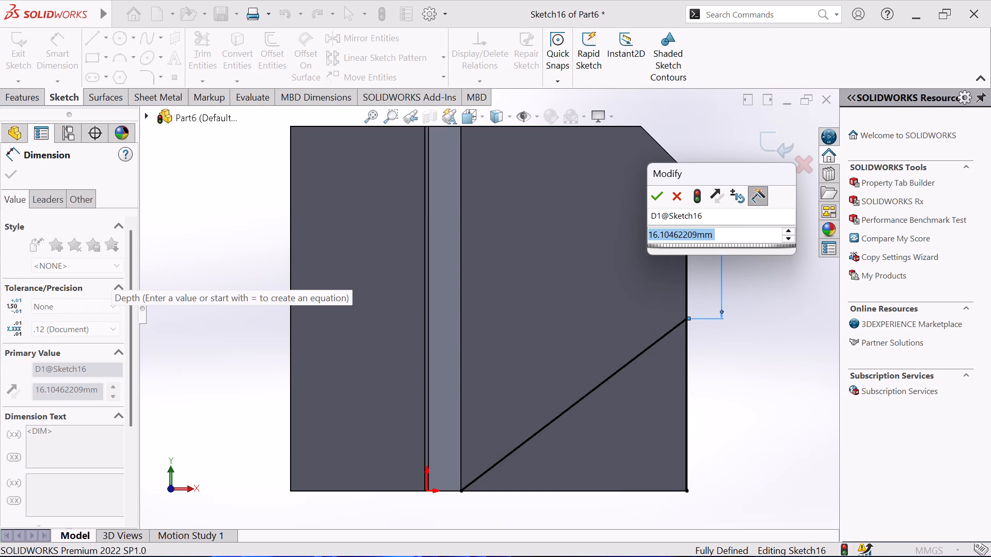
{"action": "type", "text": "15"}
{"action": "key", "text": "Return"}
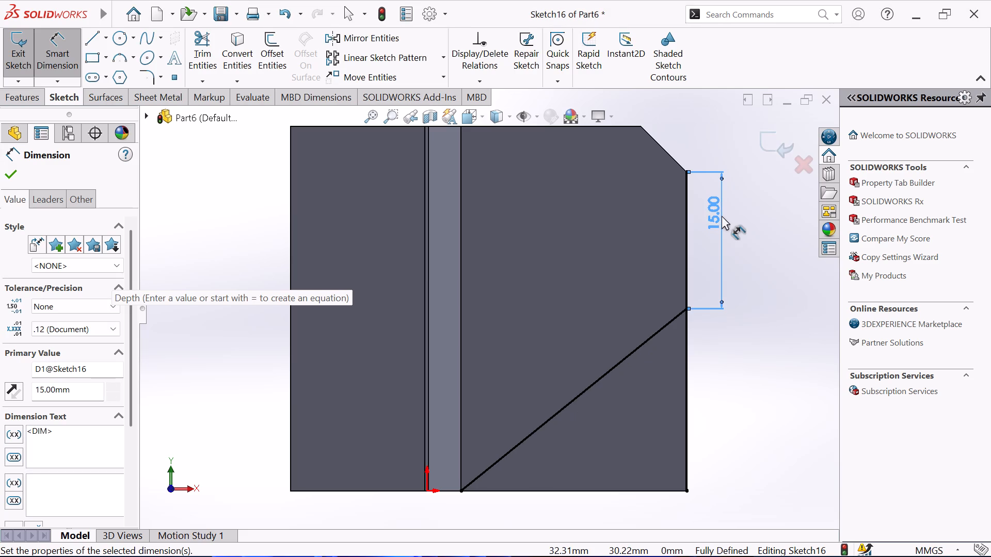
{"action": "right_click", "coordinate": [761, 335]}
{"action": "left_click", "coordinate": [793, 383]}
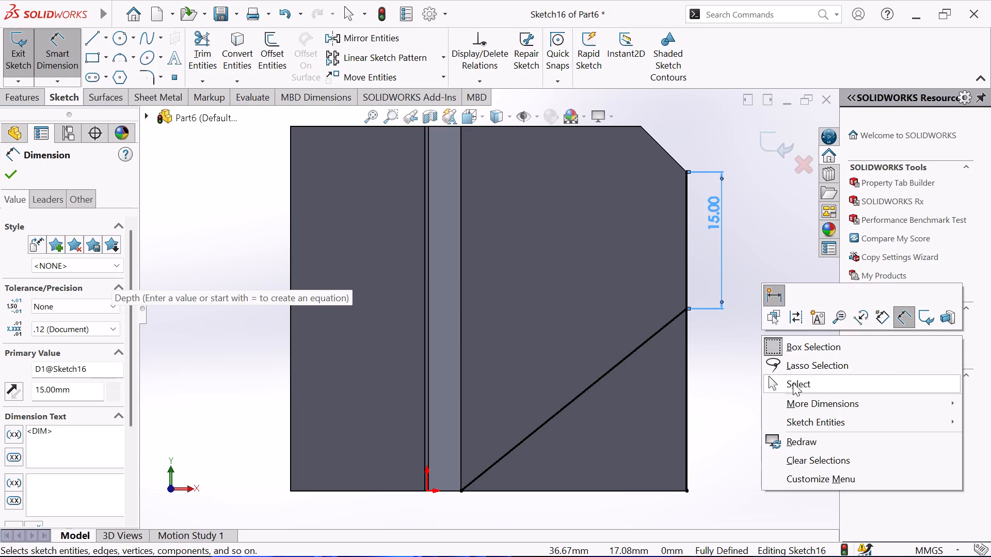
Convert the last flange's straight side edge at the origin end, from bend to outer corner, into a sketch line.
{"action": "scroll", "coordinate": [675, 339], "scroll_direction": "up", "scroll_amount": 2}
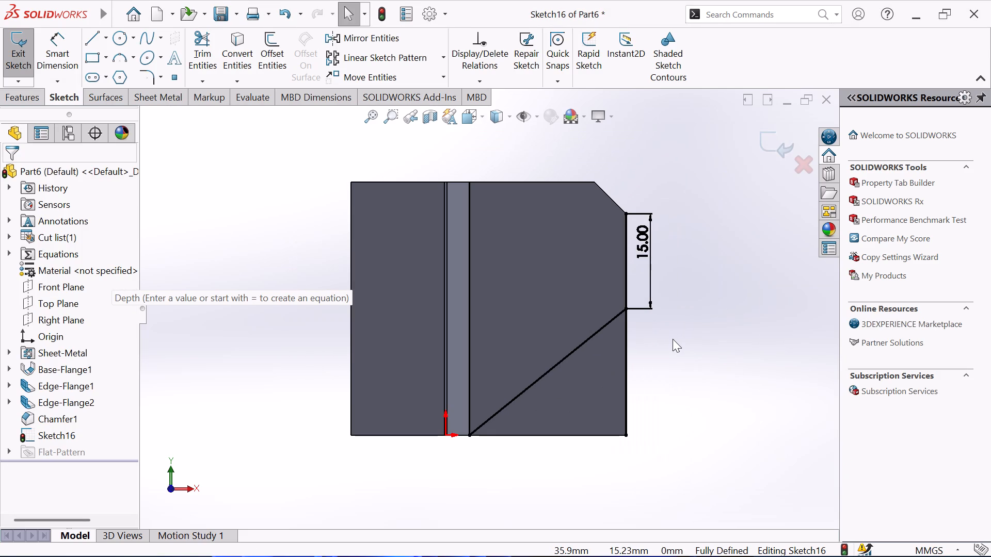
{"action": "scroll", "coordinate": [584, 441], "scroll_direction": "down", "scroll_amount": 1}
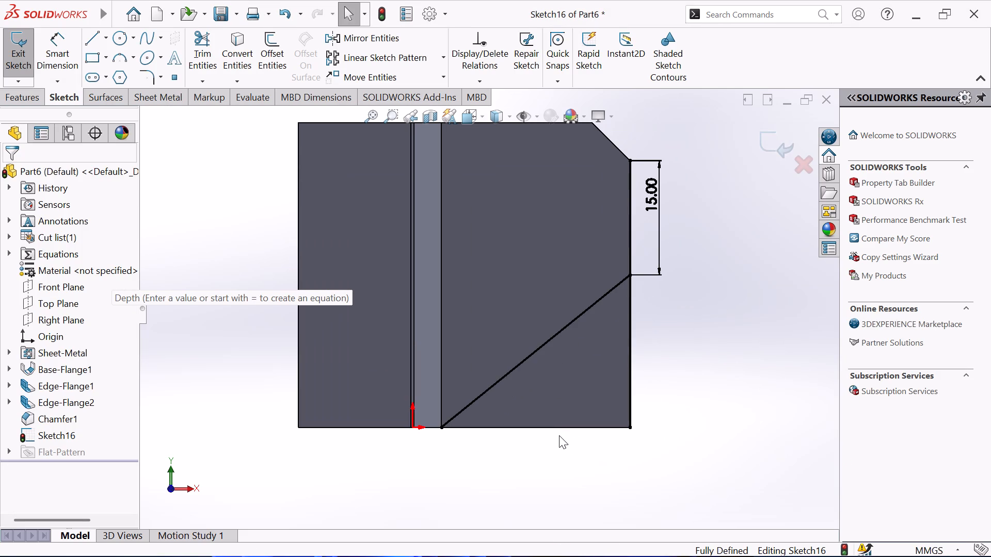
{"action": "left_click", "coordinate": [558, 429]}
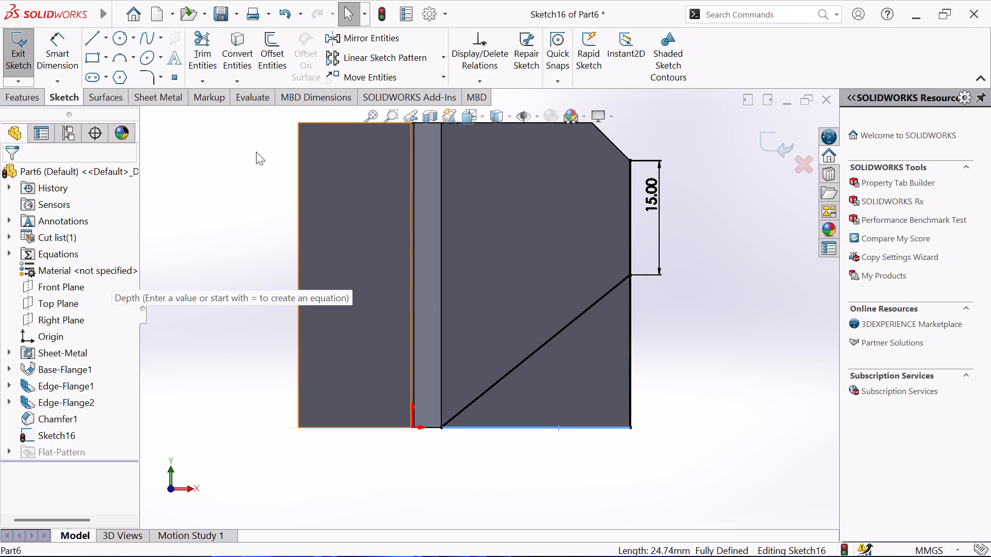
{"action": "left_click", "coordinate": [237, 60]}
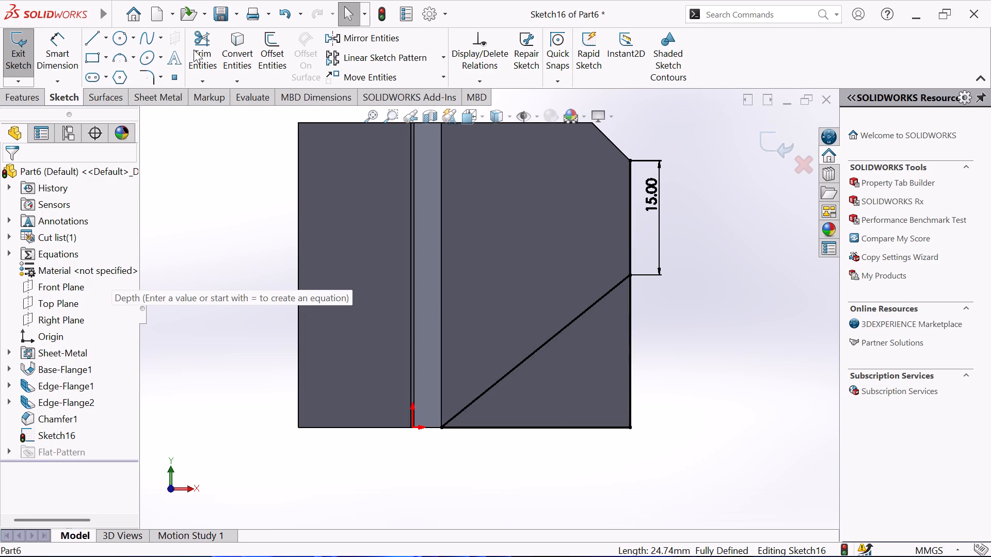
Trim away the part of the converted outer edge line between the chamfer and the diagonal.
{"action": "left_click", "coordinate": [201, 42]}
{"action": "left_click", "coordinate": [630, 222]}
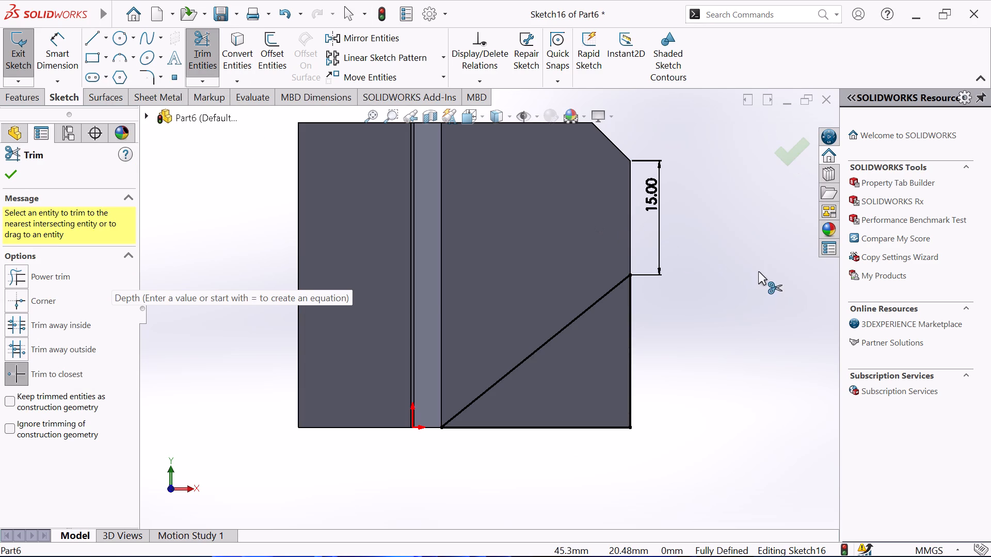
{"action": "right_click", "coordinate": [758, 271]}
{"action": "left_click", "coordinate": [768, 325]}
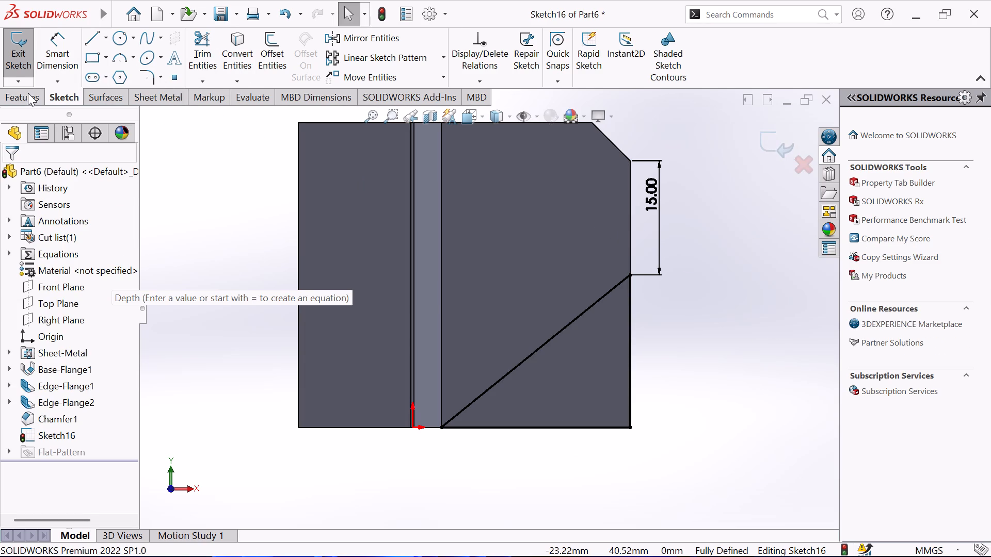
Cut-extrude the triangular profile blind to 10 mm to remove the last flange's corner on the origin side.
{"action": "left_click", "coordinate": [28, 93]}
{"action": "left_click", "coordinate": [210, 54]}
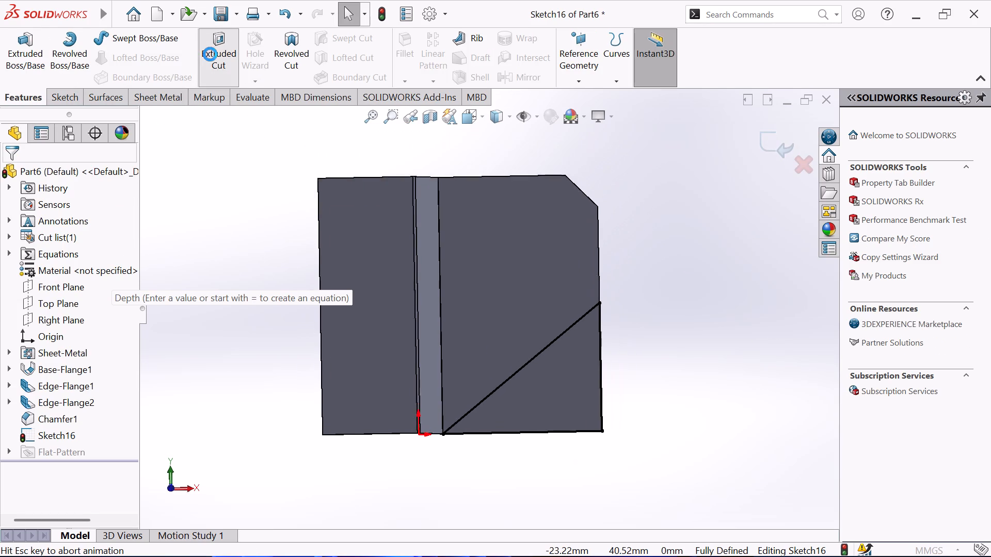
{"action": "left_click", "coordinate": [8, 171]}
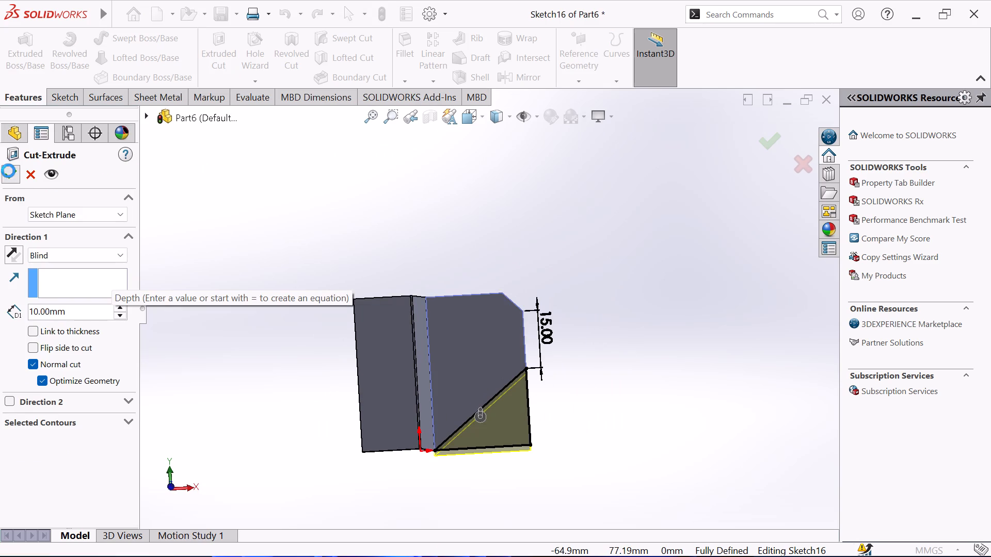
{"action": "left_click", "coordinate": [394, 228]}
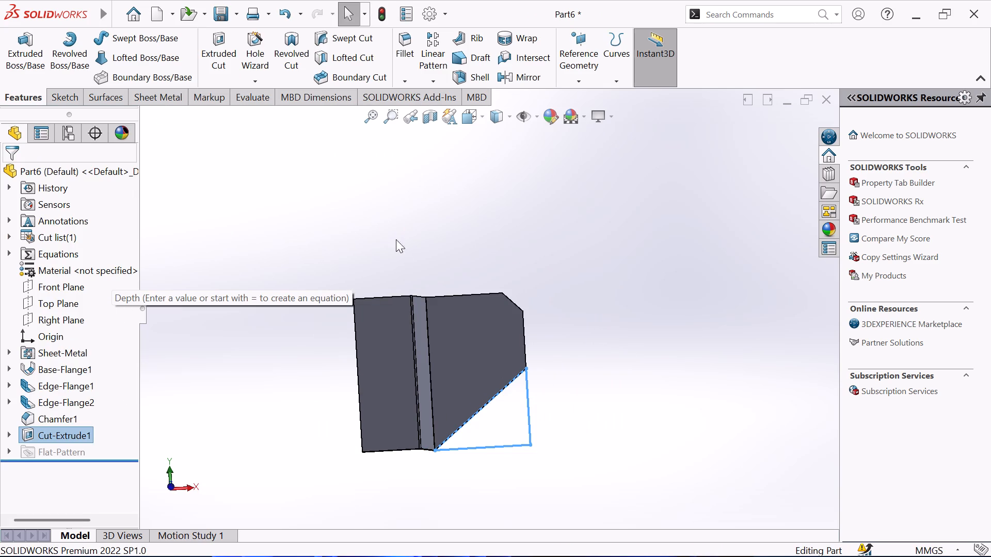
Start a sketch on a plane normal to the sloped middle flange's end edge on the origin side.
{"action": "scroll", "coordinate": [397, 248], "scroll_direction": "down", "scroll_amount": 2}
{"action": "middle_click_drag", "start_coordinate": [397, 247], "coordinate": [387, 62]}
{"action": "scroll", "coordinate": [528, 373], "scroll_direction": "down", "scroll_amount": 2}
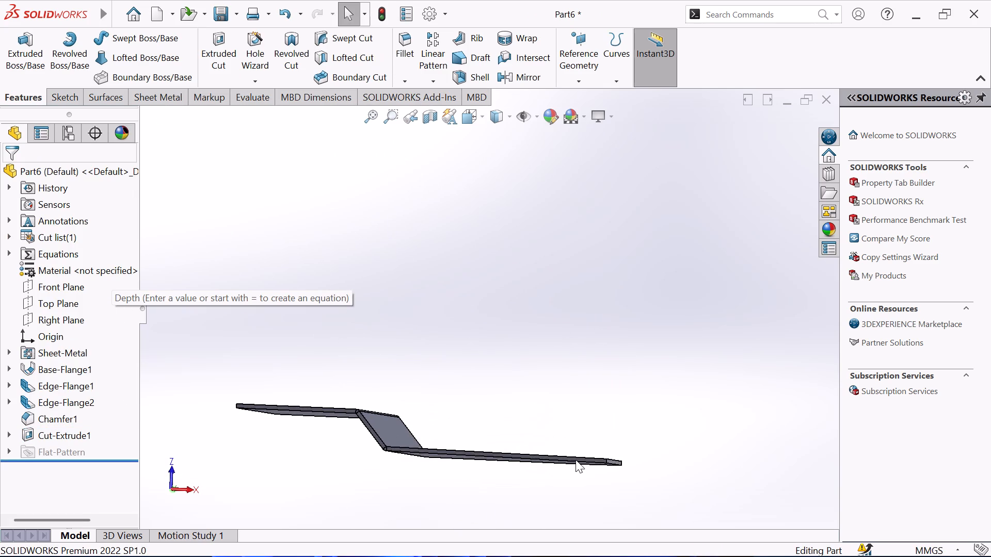
{"action": "middle_click_drag", "start_coordinate": [576, 460], "coordinate": [581, 458]}
{"action": "scroll", "coordinate": [461, 440], "scroll_direction": "down", "scroll_amount": 1}
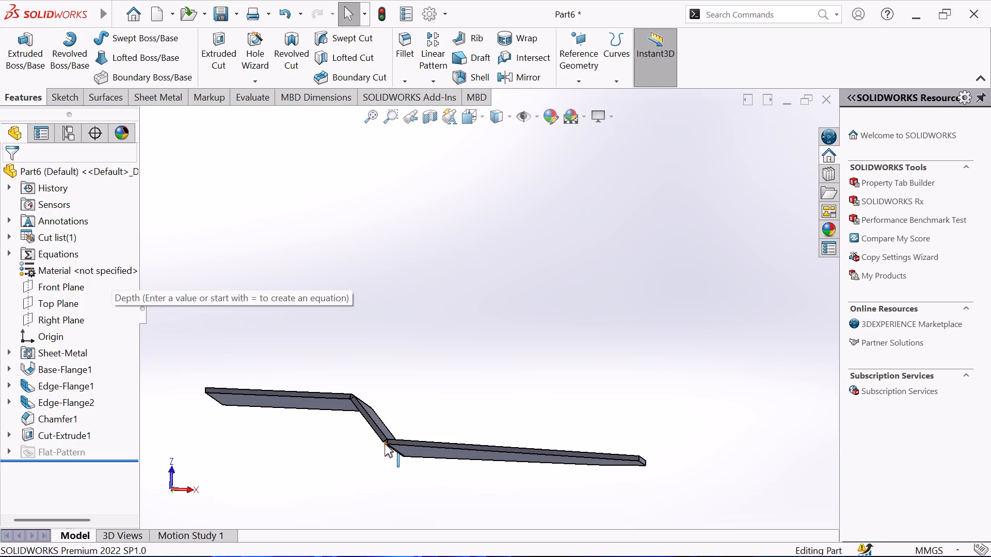
{"action": "left_click", "coordinate": [379, 430]}
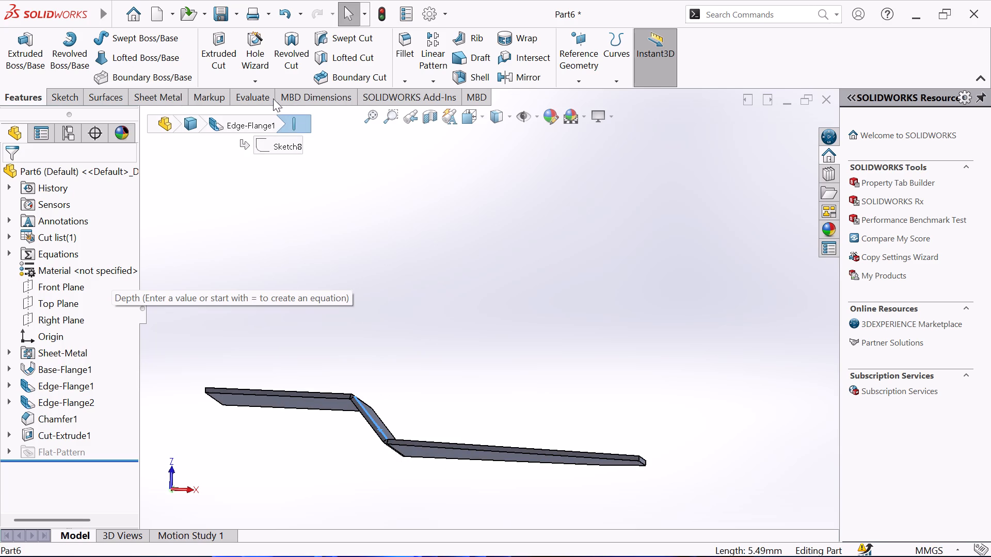
{"action": "left_click", "coordinate": [55, 97]}
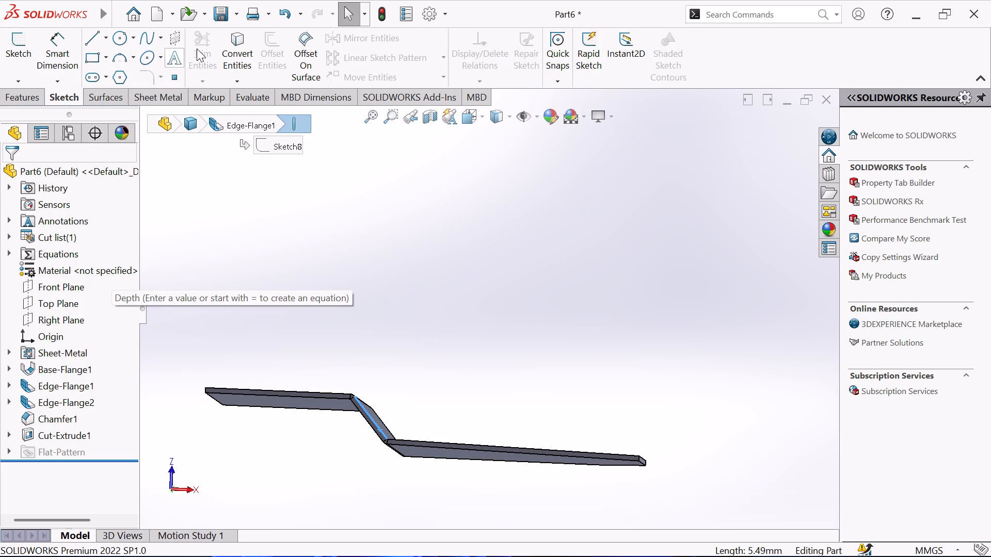
{"action": "left_click", "coordinate": [228, 54]}
{"action": "left_click", "coordinate": [15, 52]}
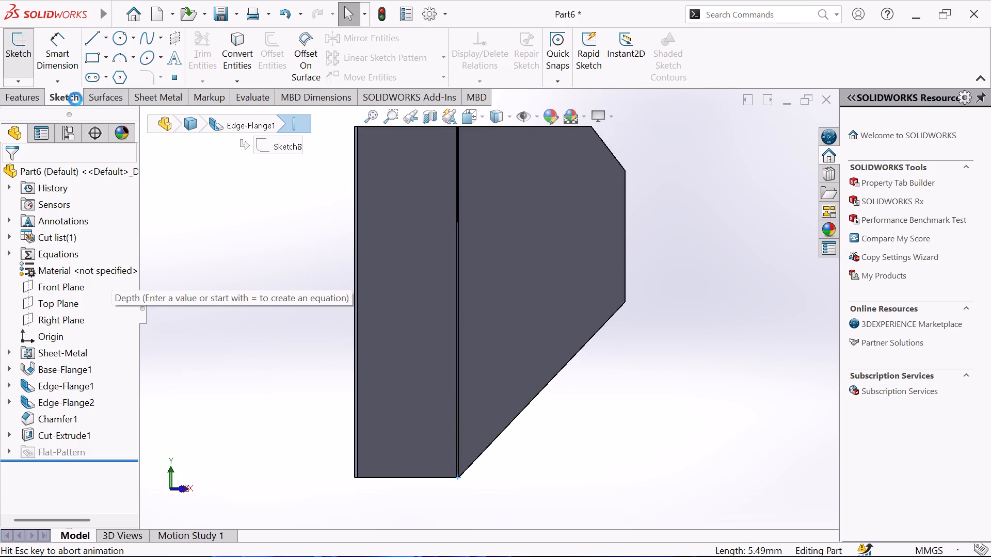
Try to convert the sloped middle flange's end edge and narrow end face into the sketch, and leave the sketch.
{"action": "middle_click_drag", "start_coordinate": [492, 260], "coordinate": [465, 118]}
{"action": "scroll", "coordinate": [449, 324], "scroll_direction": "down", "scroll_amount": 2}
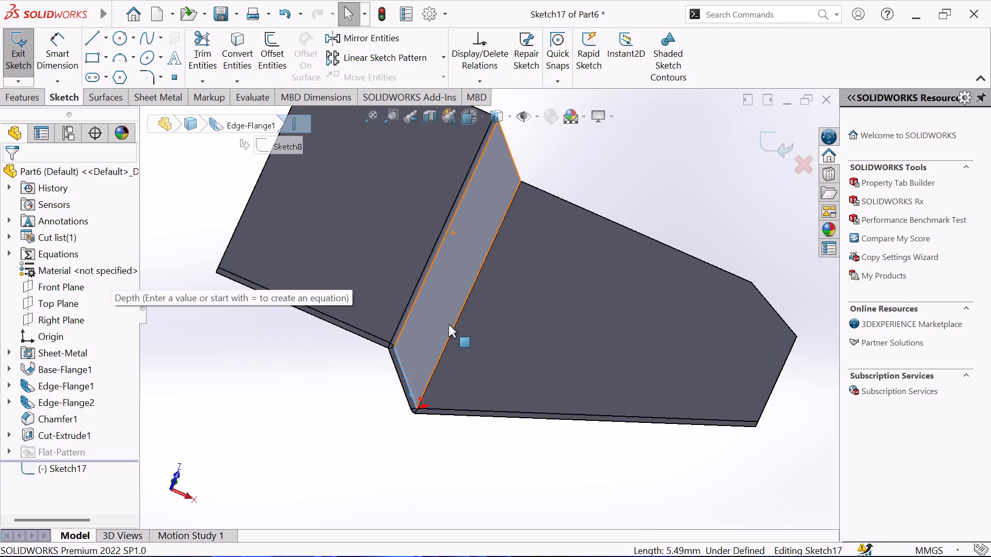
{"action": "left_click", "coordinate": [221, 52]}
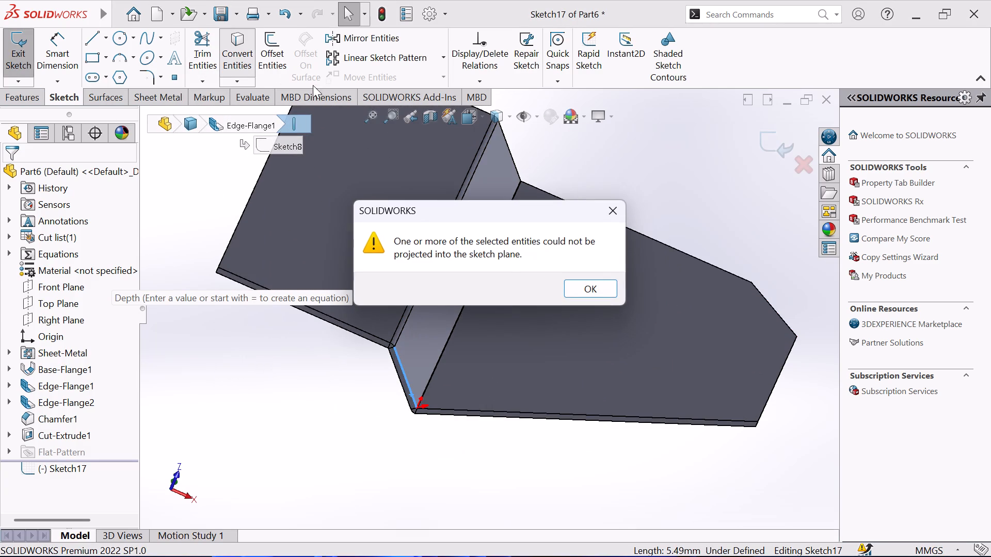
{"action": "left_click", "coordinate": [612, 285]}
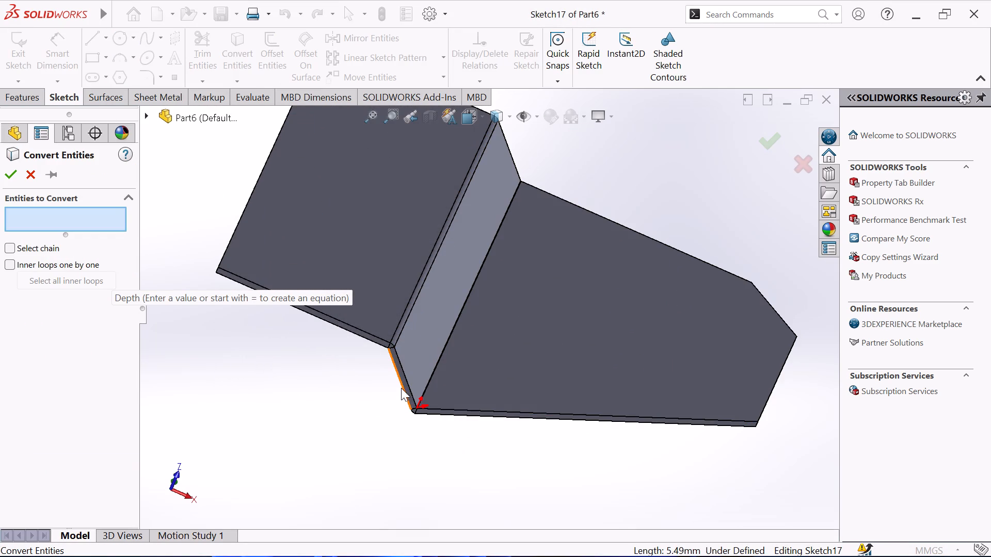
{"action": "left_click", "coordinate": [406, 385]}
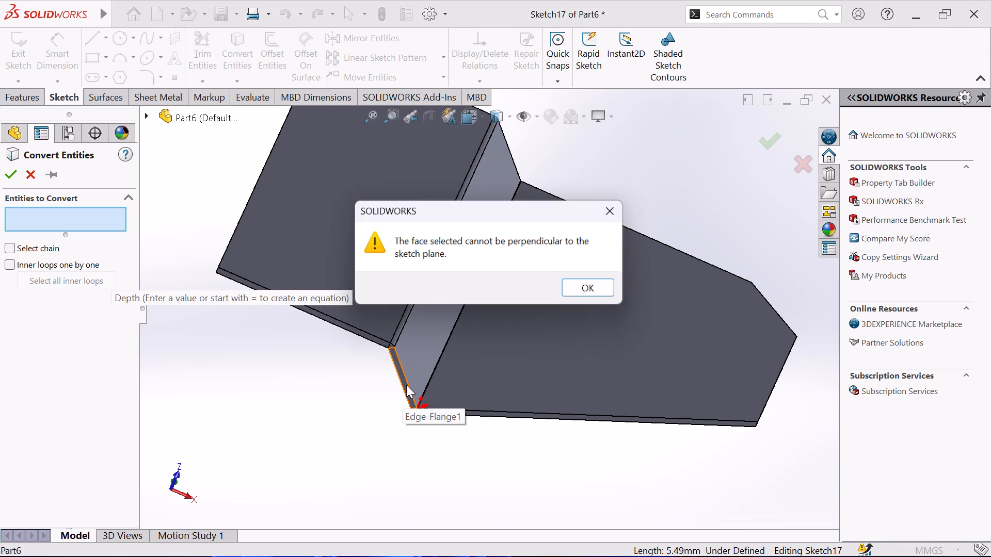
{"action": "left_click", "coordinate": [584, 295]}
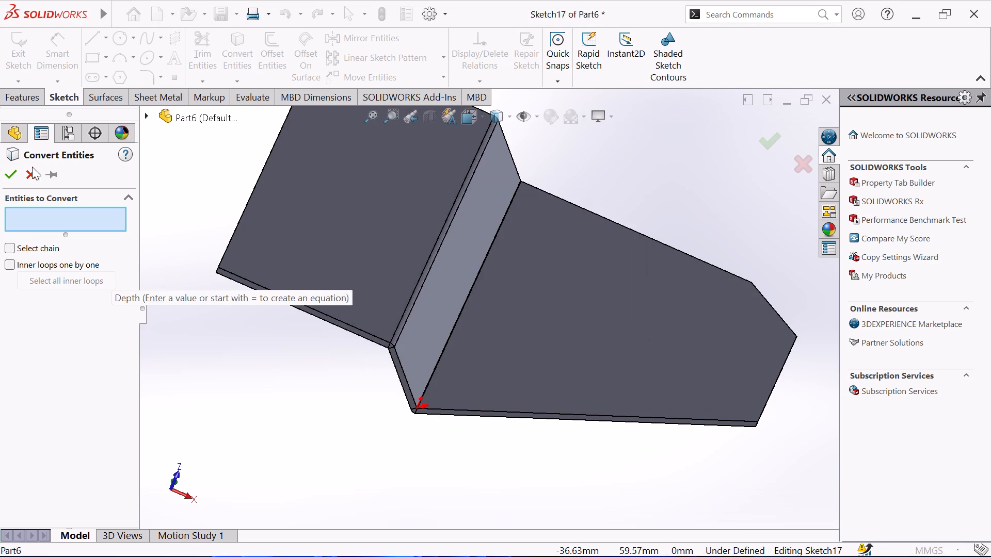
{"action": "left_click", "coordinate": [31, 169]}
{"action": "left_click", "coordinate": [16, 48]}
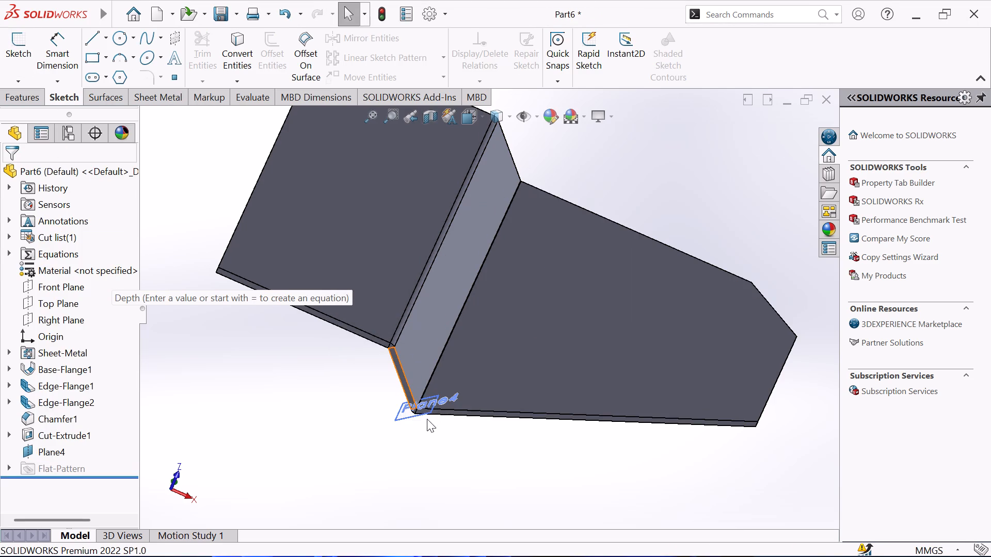
Hide the reference plane at the sloped flange's lower bend.
{"action": "left_click", "coordinate": [428, 418]}
{"action": "left_click", "coordinate": [414, 415]}
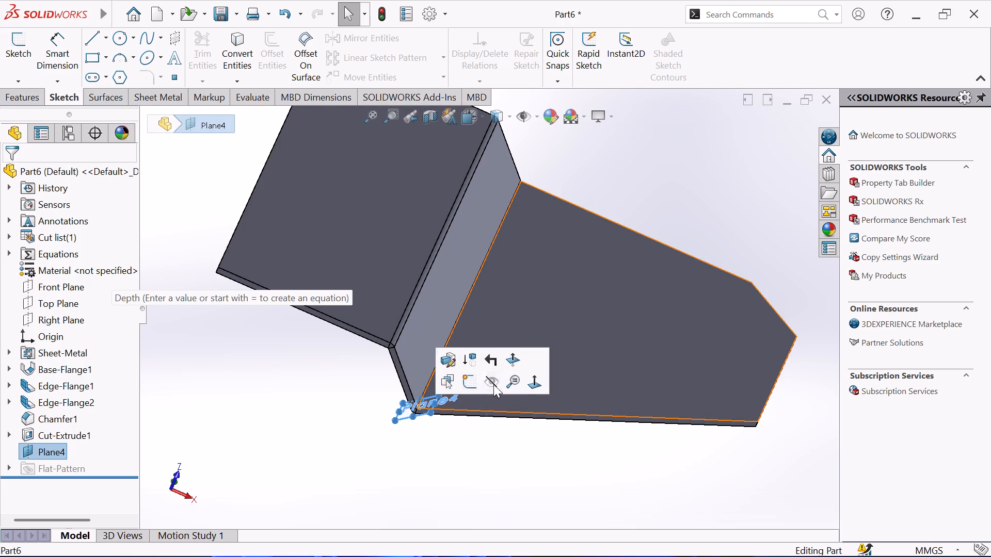
{"action": "left_click", "coordinate": [490, 383]}
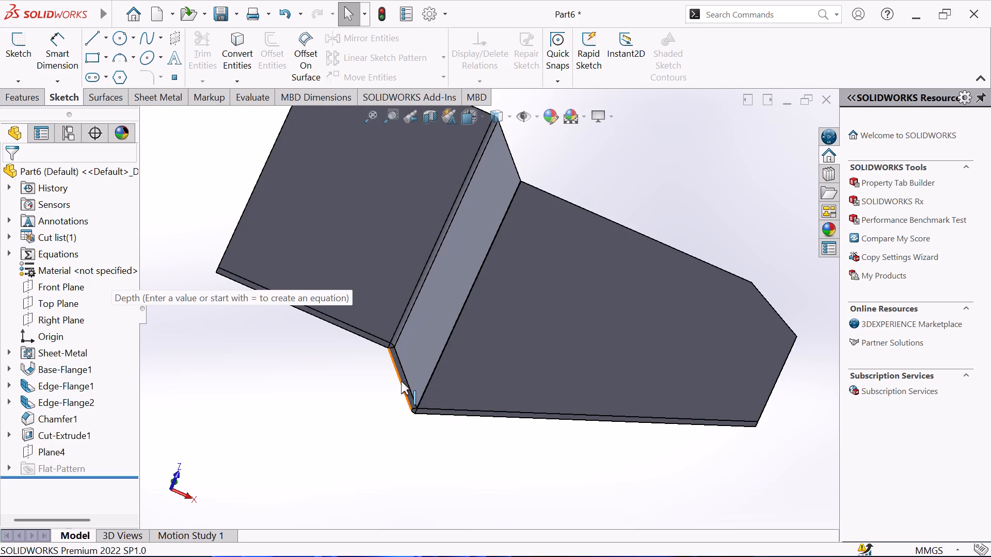
Start a sketch on the sloped middle flange's narrow end face and convert its sloping upper edge into a sketch line.
{"action": "left_click", "coordinate": [403, 378]}
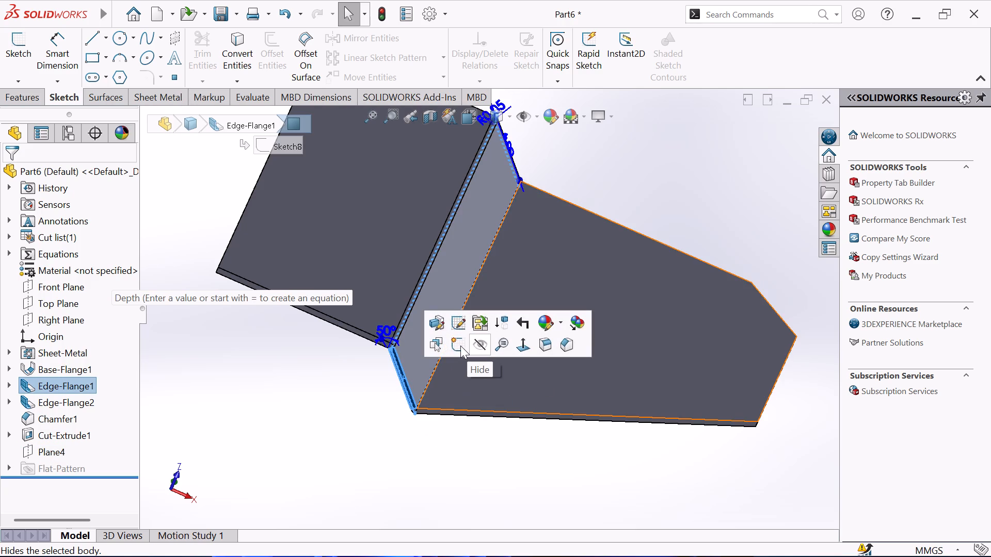
{"action": "left_click", "coordinate": [460, 345]}
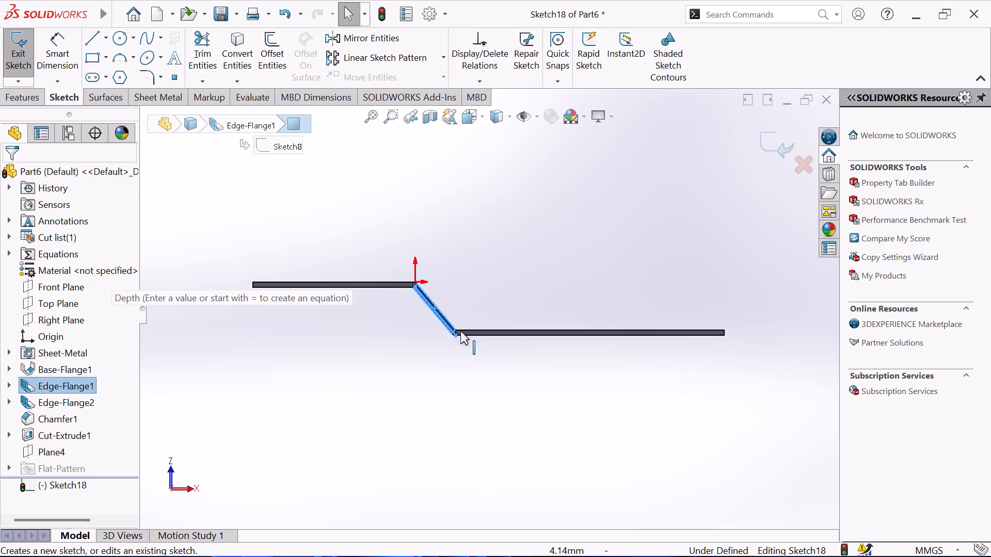
{"action": "left_click", "coordinate": [467, 284]}
{"action": "scroll", "coordinate": [467, 284], "scroll_direction": "down", "scroll_amount": 2}
{"action": "scroll", "coordinate": [452, 340], "scroll_direction": "down", "scroll_amount": 1}
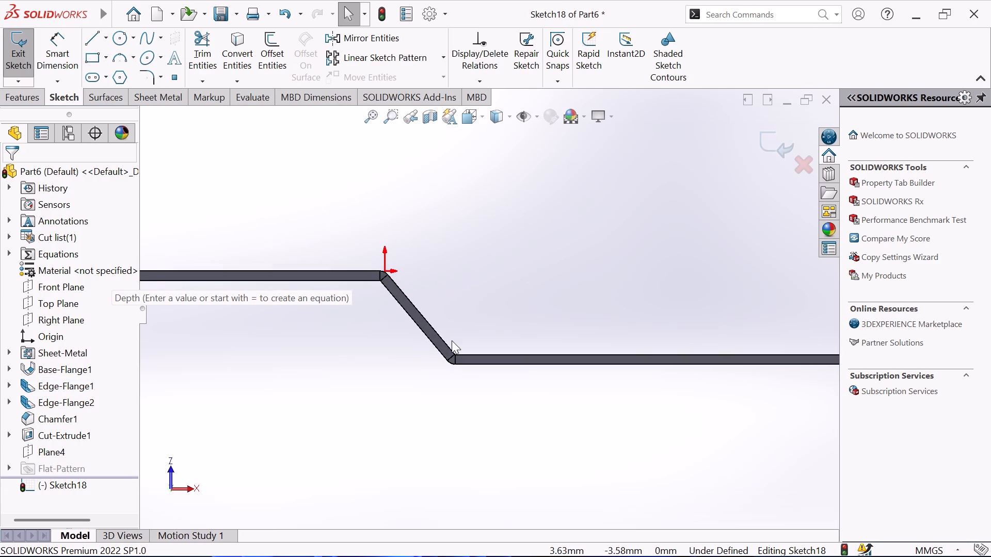
{"action": "scroll", "coordinate": [452, 340], "scroll_direction": "down", "scroll_amount": 1}
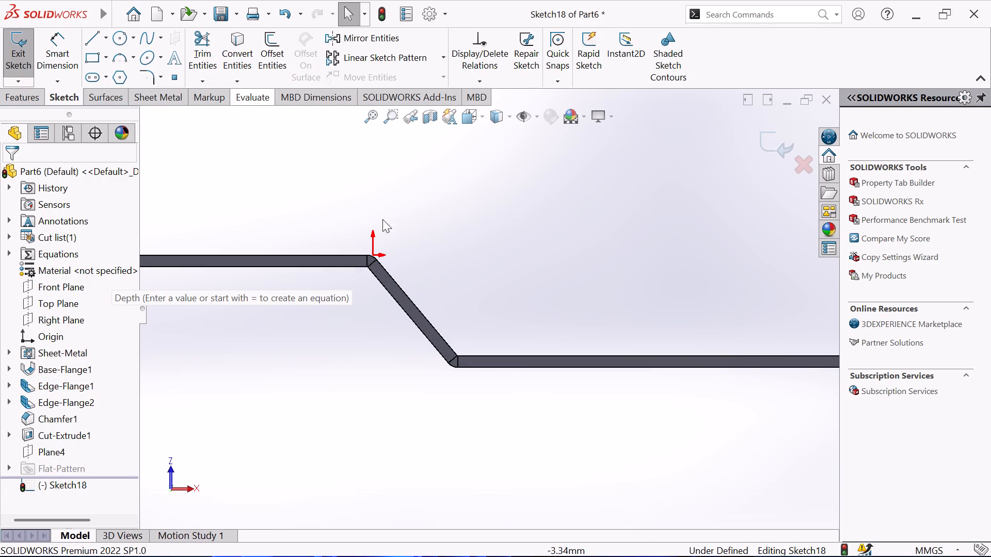
{"action": "left_click", "coordinate": [429, 323]}
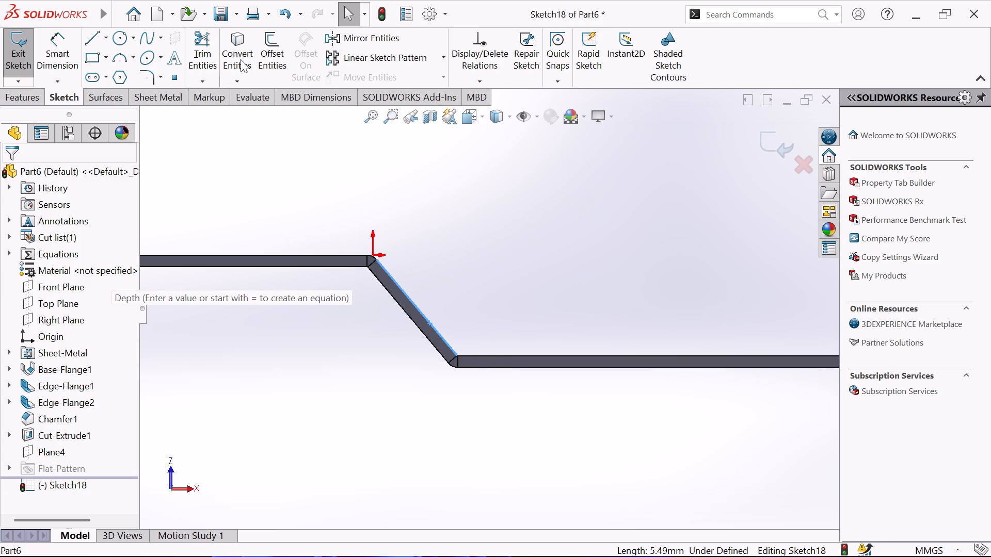
{"action": "left_click", "coordinate": [244, 61]}
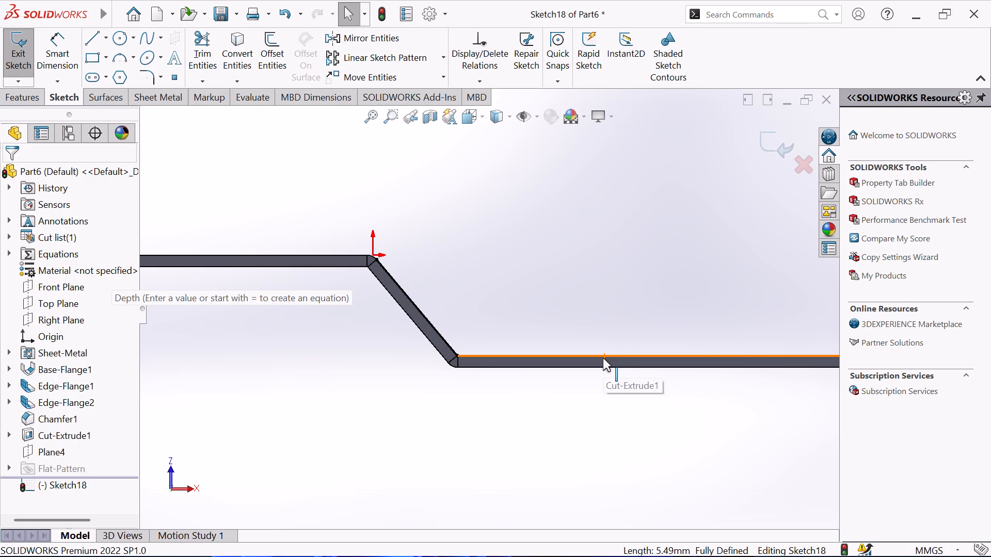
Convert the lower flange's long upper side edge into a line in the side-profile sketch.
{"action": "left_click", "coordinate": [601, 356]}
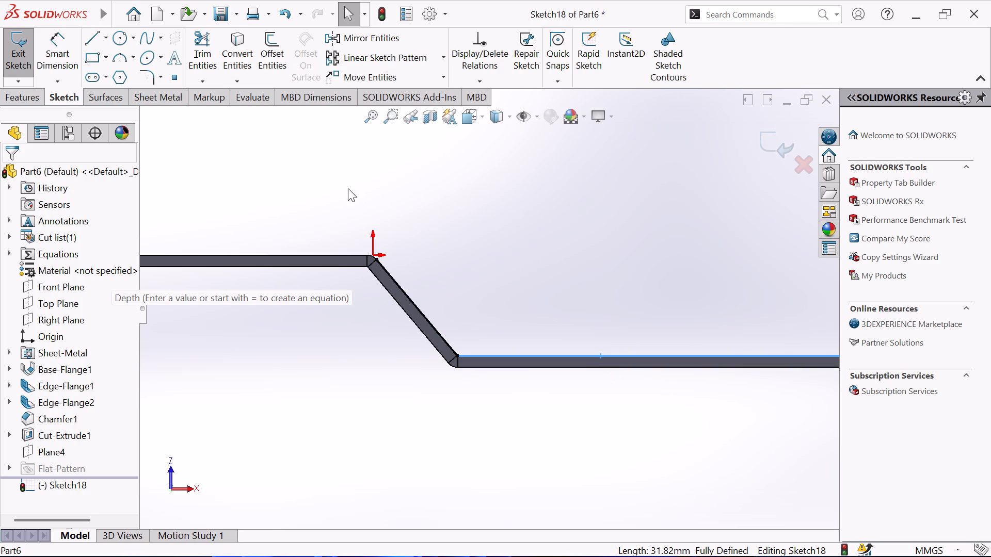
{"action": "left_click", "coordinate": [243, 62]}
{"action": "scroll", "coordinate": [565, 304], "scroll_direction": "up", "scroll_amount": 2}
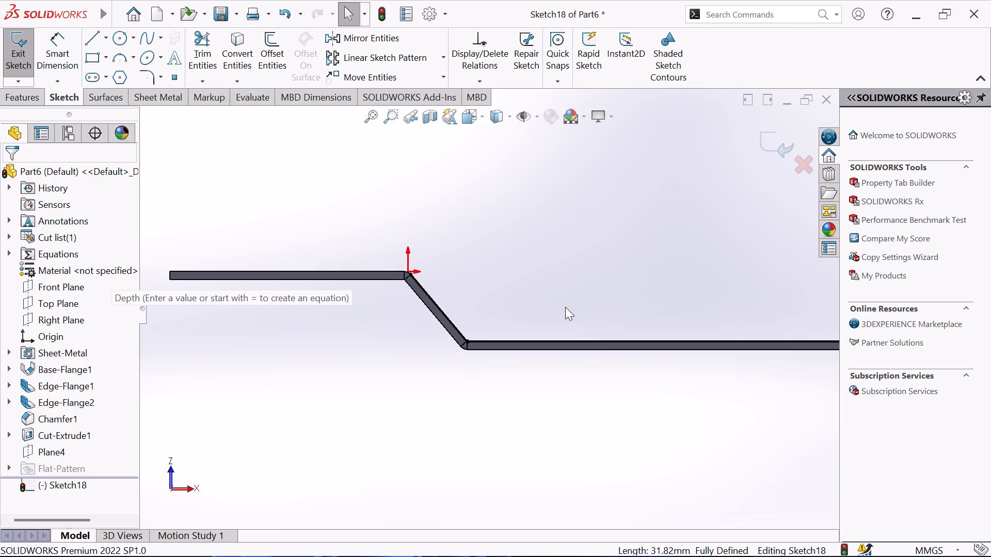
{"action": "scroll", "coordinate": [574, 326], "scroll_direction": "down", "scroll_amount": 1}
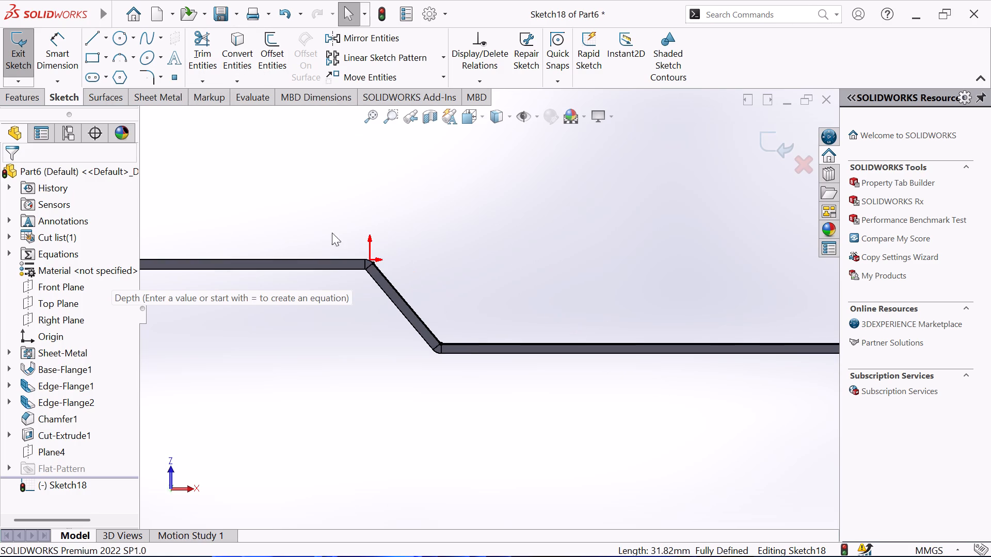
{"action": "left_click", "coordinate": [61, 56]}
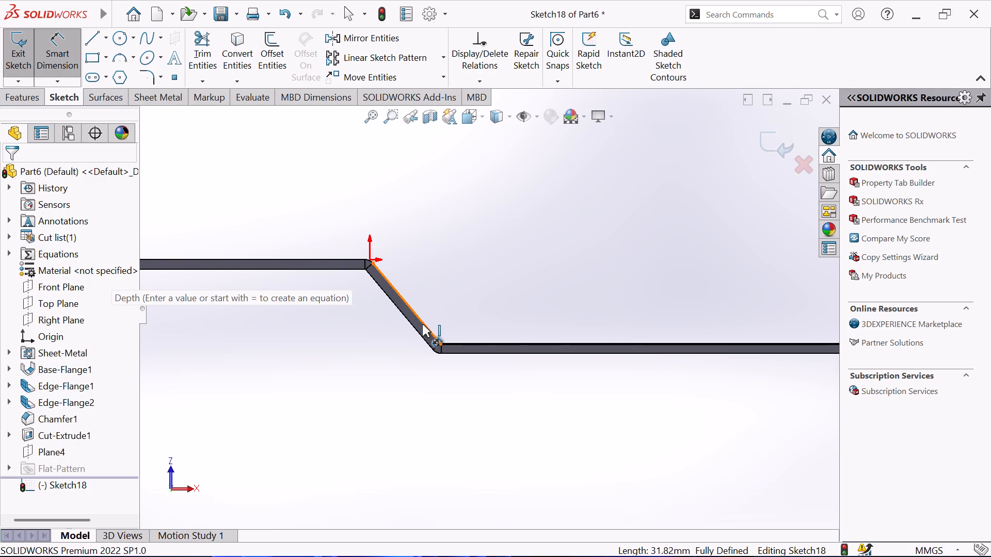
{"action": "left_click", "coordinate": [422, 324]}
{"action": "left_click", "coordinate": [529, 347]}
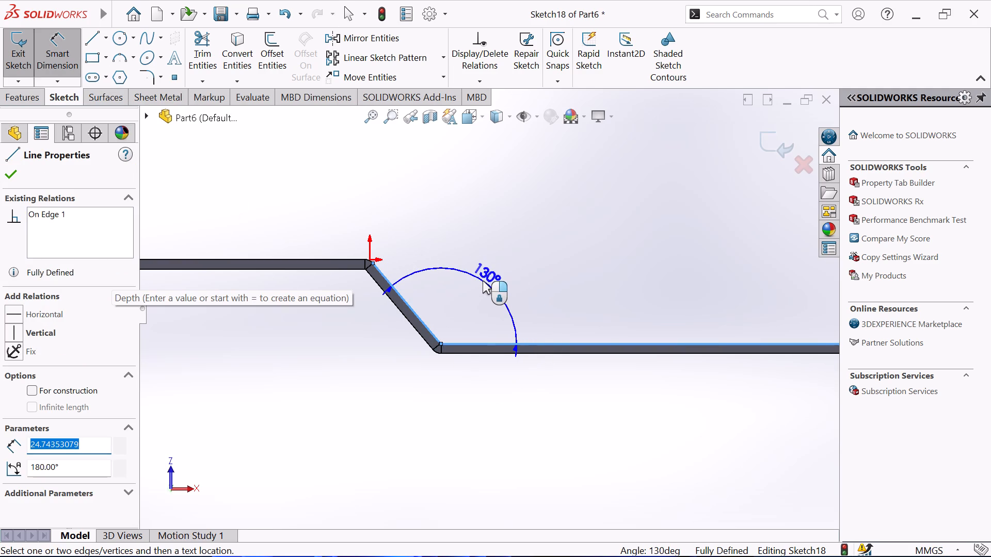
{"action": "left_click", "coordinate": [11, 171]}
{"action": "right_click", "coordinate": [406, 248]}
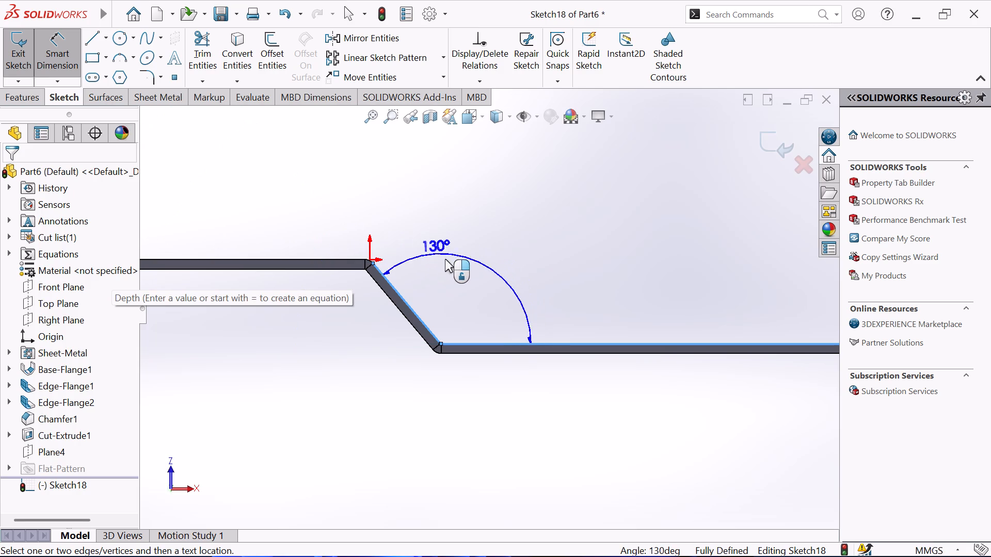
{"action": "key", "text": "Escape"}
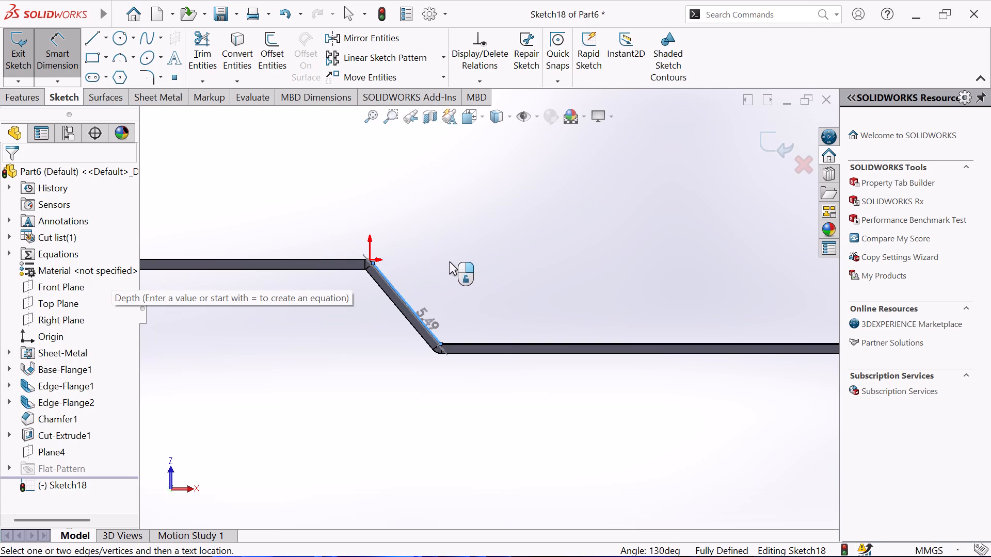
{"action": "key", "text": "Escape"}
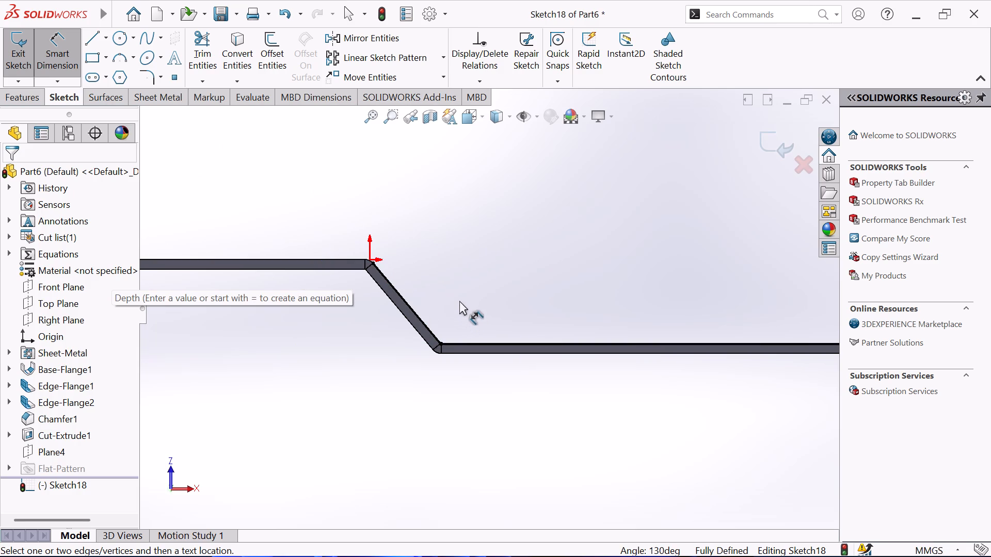
Delete both converted lines, the sloping one and the lower horizontal one, from the side-profile sketch.
{"action": "scroll", "coordinate": [419, 329], "scroll_direction": "up", "scroll_amount": 3}
{"action": "left_click_drag", "start_coordinate": [334, 217], "coordinate": [350, 217]}
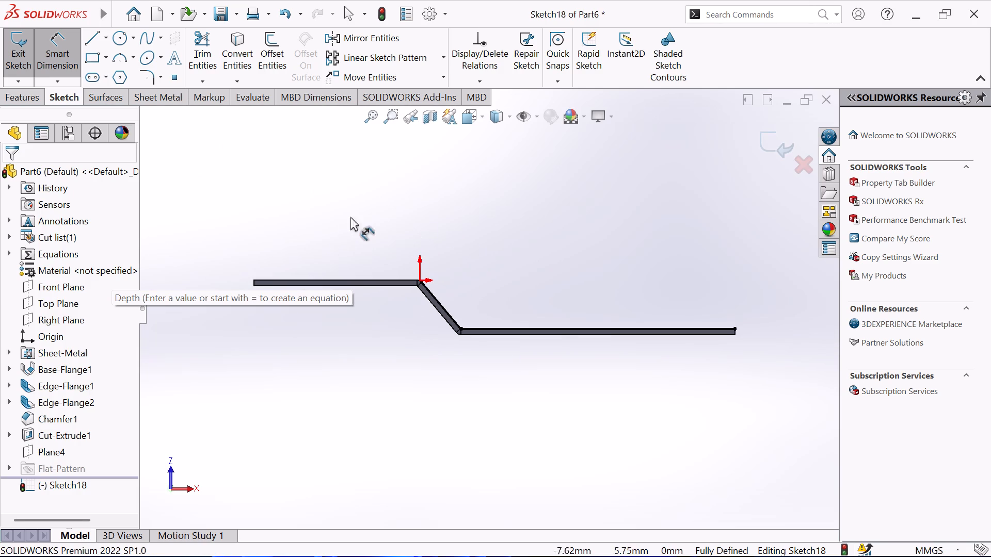
{"action": "left_click_drag", "start_coordinate": [350, 217], "coordinate": [841, 281]}
{"action": "right_click", "coordinate": [552, 274]}
{"action": "left_click", "coordinate": [665, 331]}
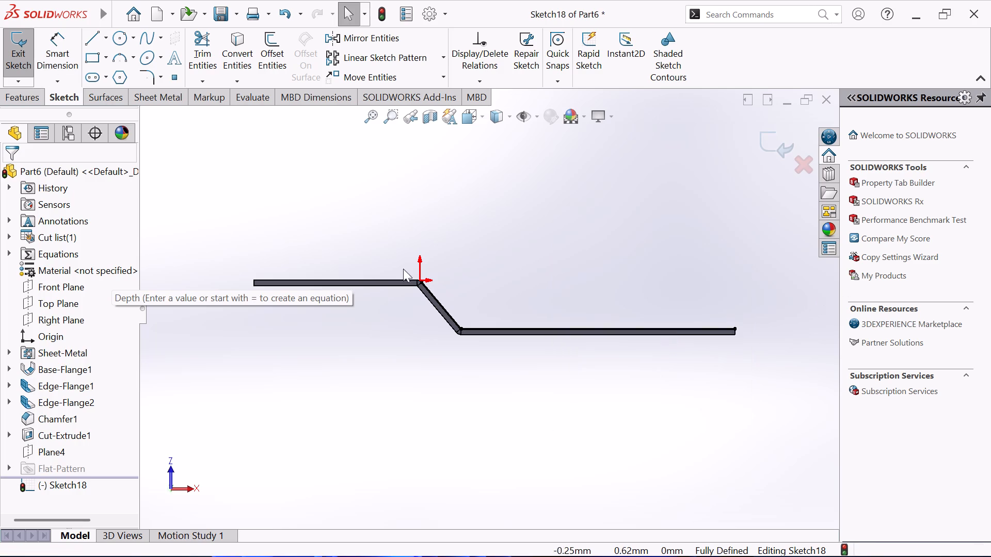
{"action": "left_click_drag", "start_coordinate": [349, 236], "coordinate": [795, 442]}
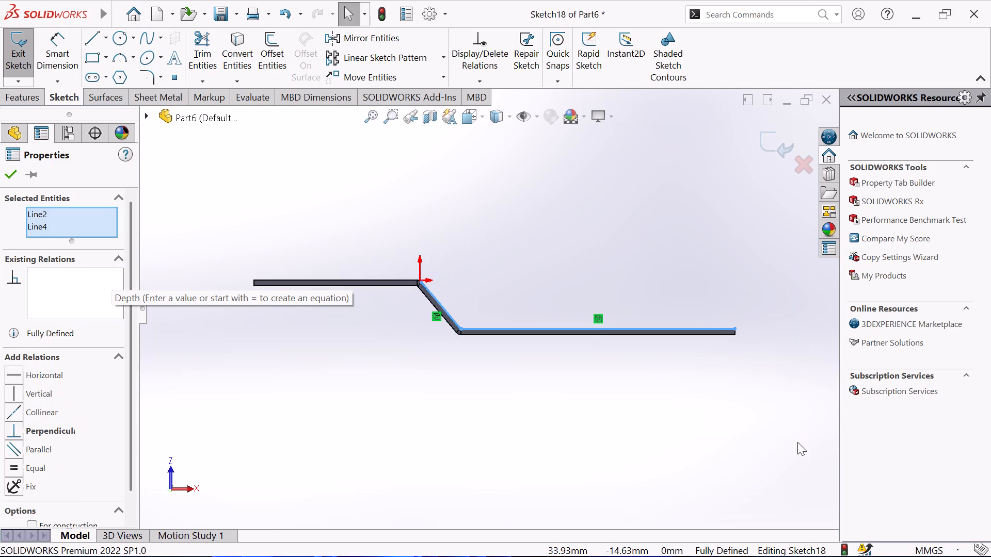
{"action": "key", "text": "Delete"}
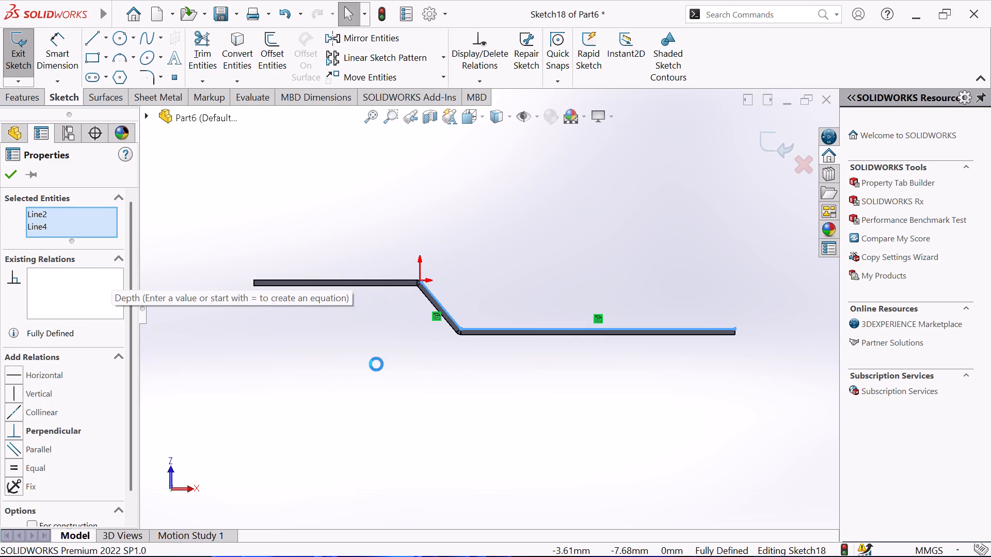
{"action": "scroll", "coordinate": [375, 357], "scroll_direction": "up", "scroll_amount": 1}
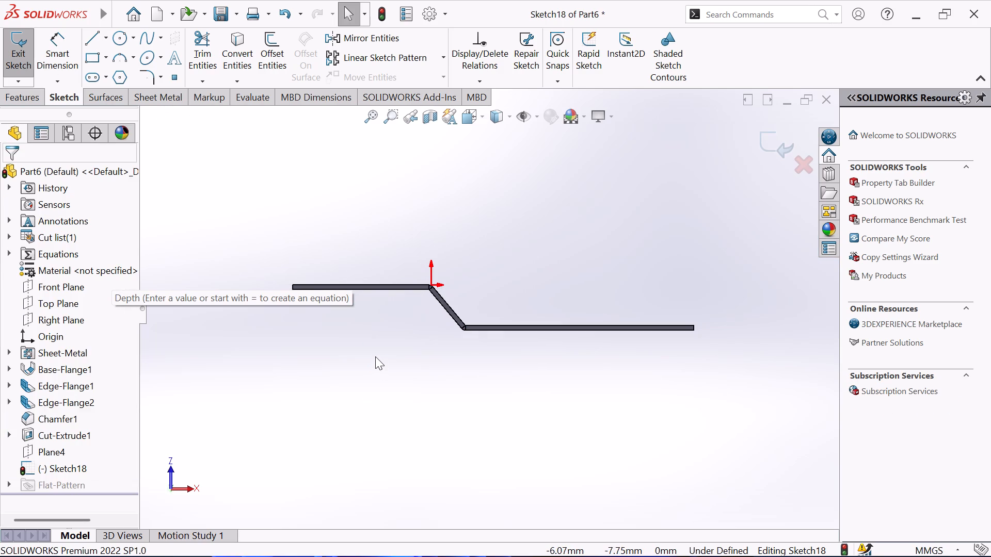
{"action": "right_click", "coordinate": [379, 348]}
{"action": "left_click", "coordinate": [333, 371]}
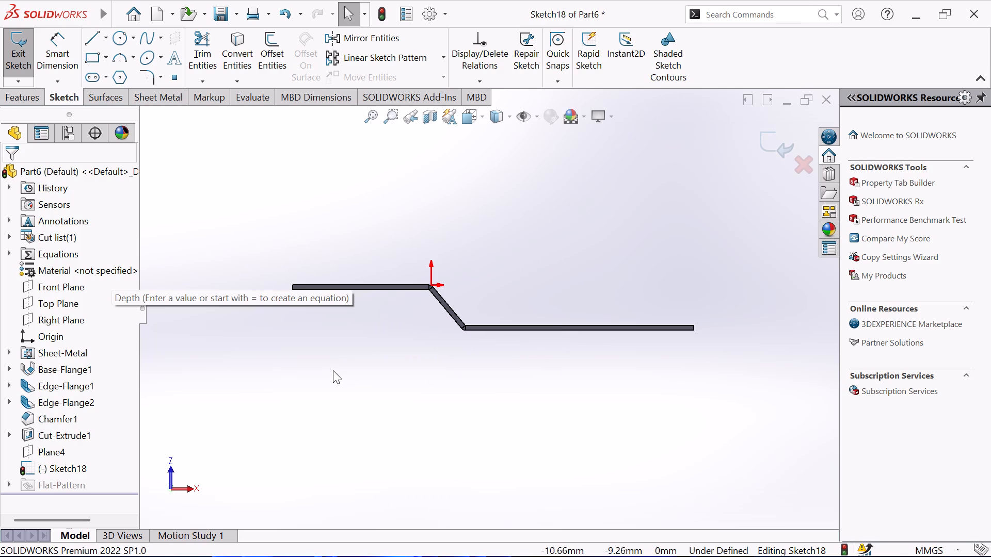
Leave the emptied side-profile sketch.
{"action": "scroll", "coordinate": [424, 359], "scroll_direction": "up", "scroll_amount": 3}
{"action": "middle_click_drag", "start_coordinate": [525, 285], "coordinate": [520, 267]}
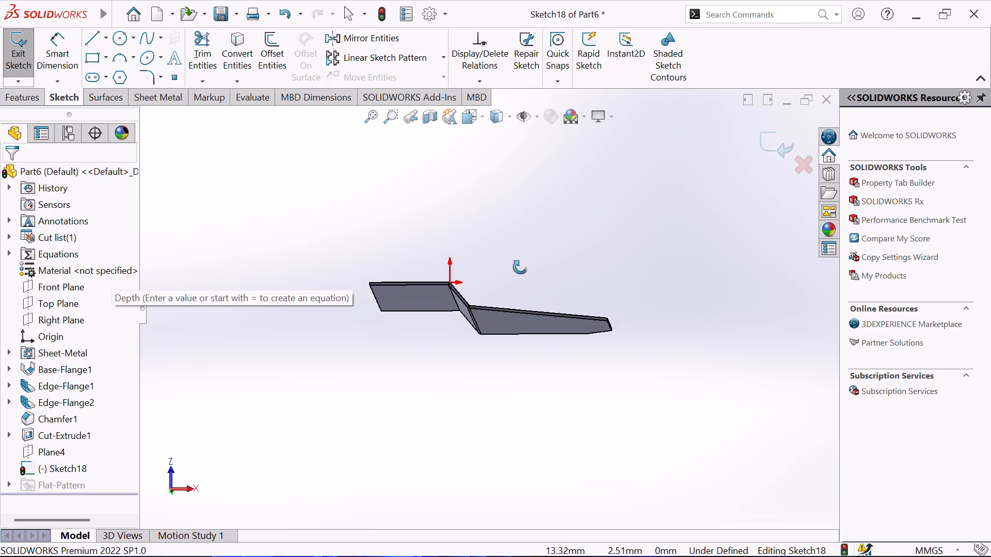
{"action": "middle_click_drag", "start_coordinate": [520, 267], "coordinate": [472, 364]}
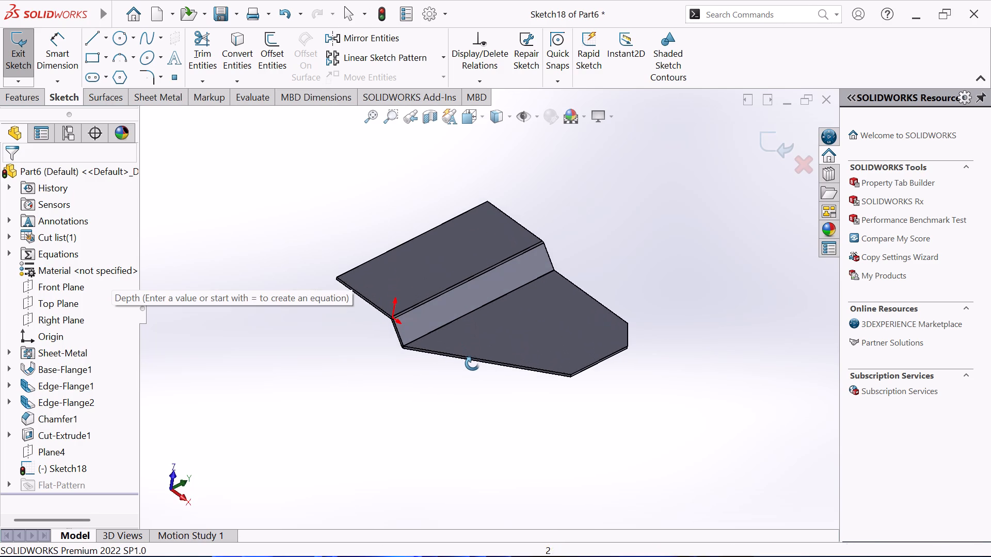
{"action": "middle_click_drag", "start_coordinate": [472, 364], "coordinate": [477, 364]}
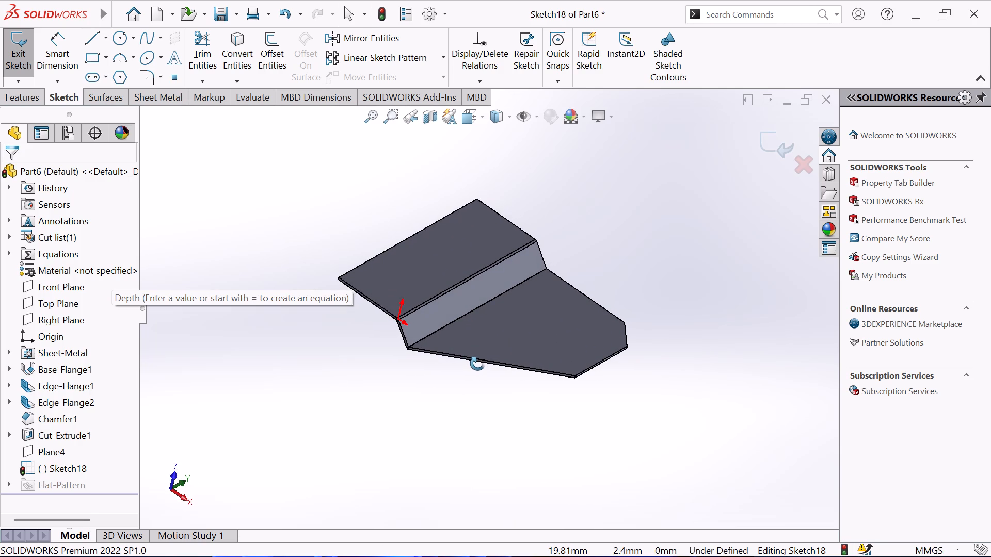
{"action": "middle_click_drag", "start_coordinate": [477, 364], "coordinate": [480, 363]}
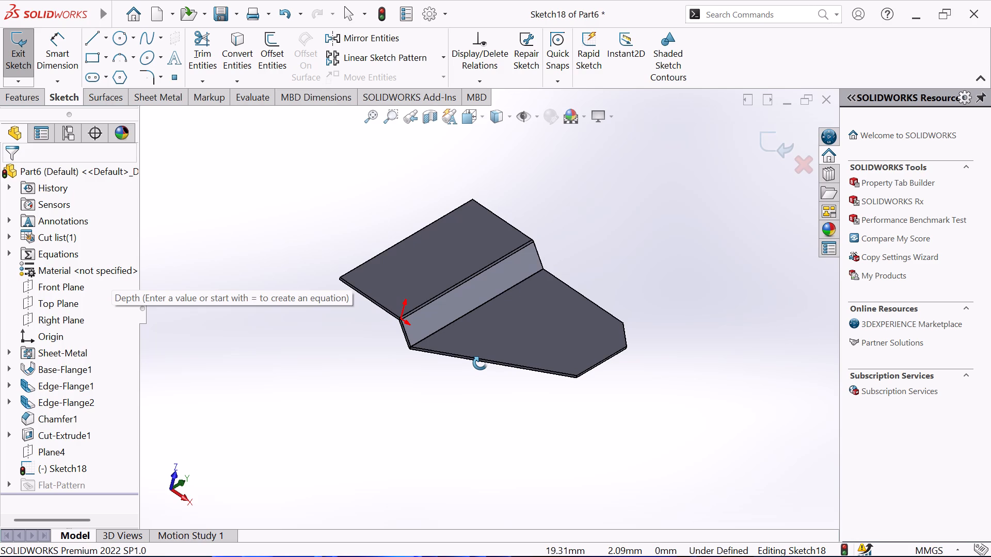
{"action": "middle_click_drag", "start_coordinate": [480, 363], "coordinate": [482, 363]}
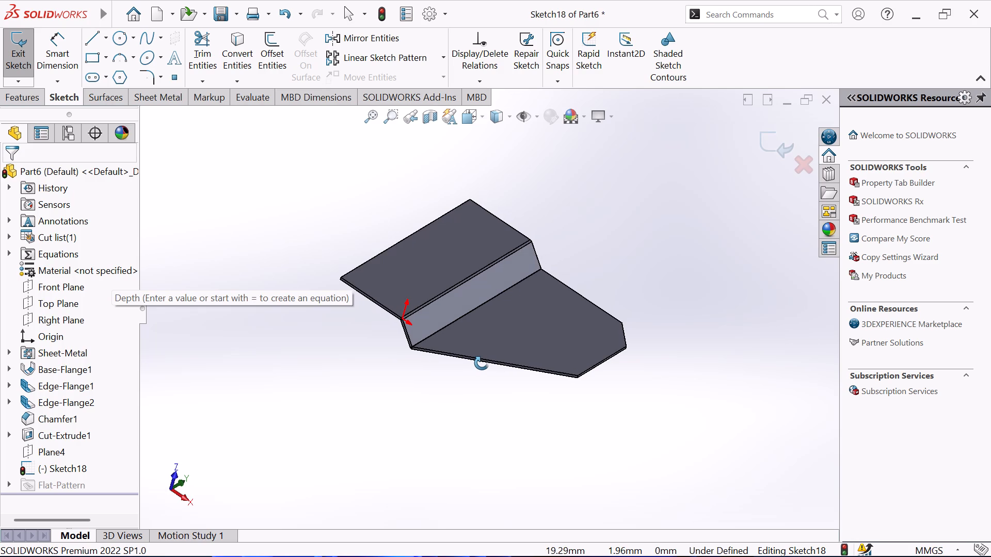
{"action": "middle_click_drag", "start_coordinate": [482, 363], "coordinate": [485, 364]}
{"action": "middle_click_drag", "start_coordinate": [553, 288], "coordinate": [556, 286]}
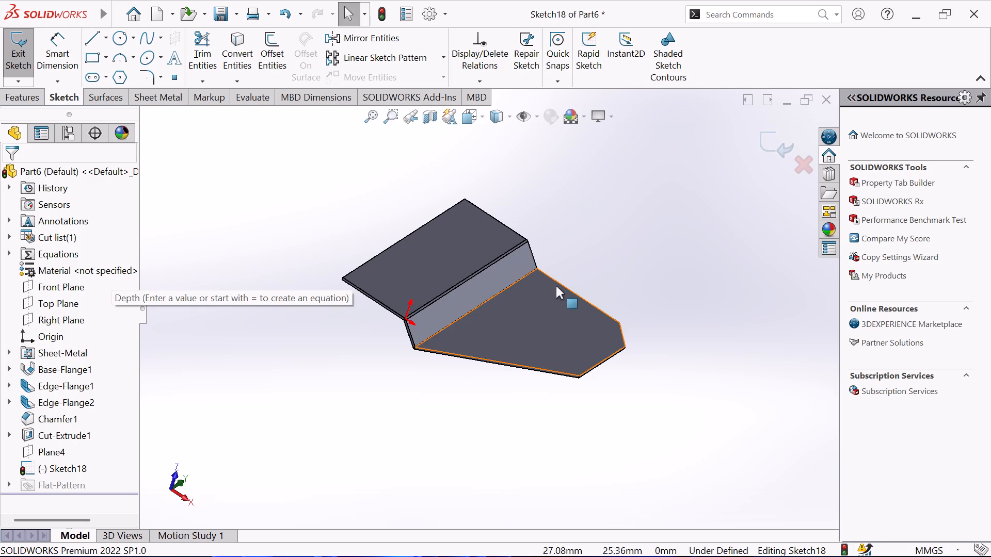
{"action": "middle_click_drag", "start_coordinate": [556, 286], "coordinate": [580, 257]}
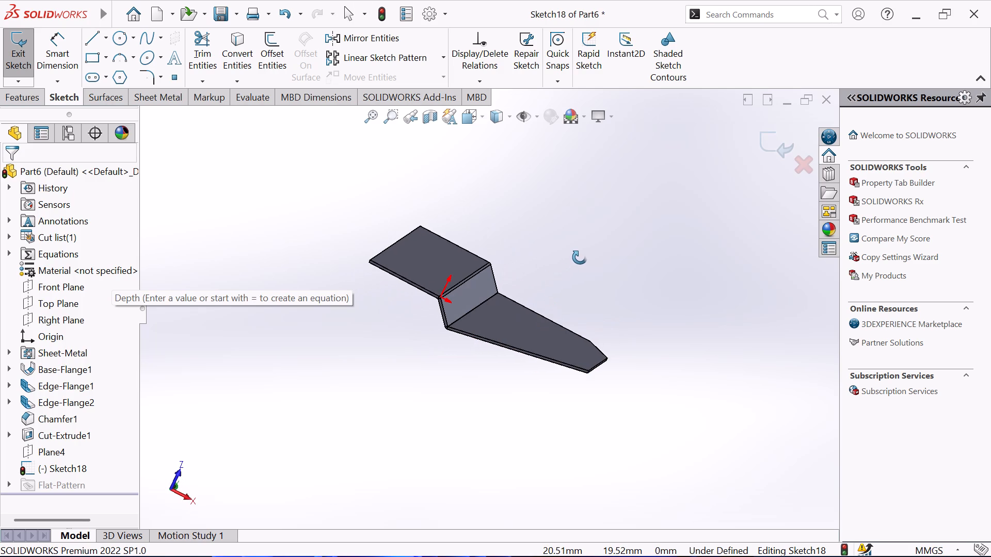
{"action": "middle_click_drag", "start_coordinate": [580, 257], "coordinate": [590, 261]}
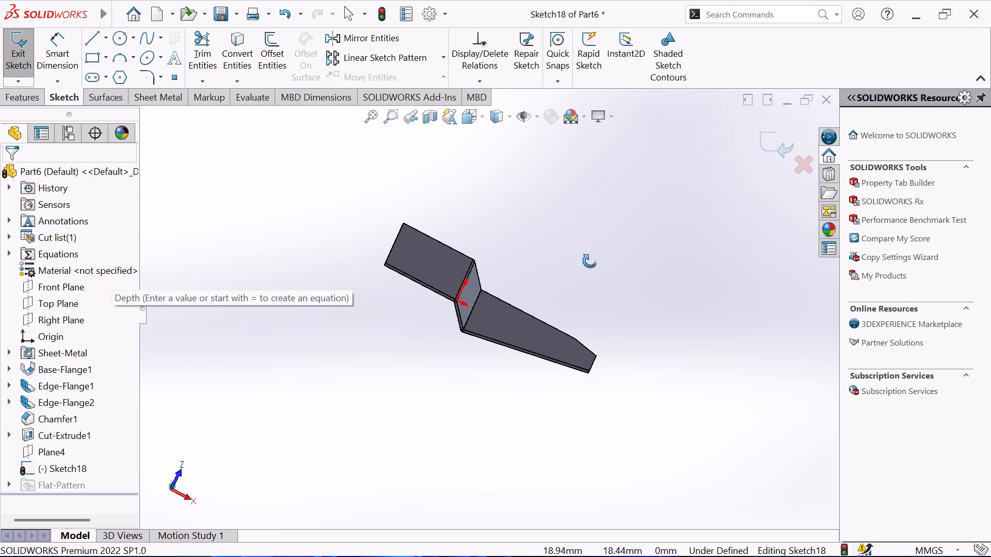
{"action": "middle_click_drag", "start_coordinate": [590, 261], "coordinate": [567, 326]}
{"action": "left_click", "coordinate": [408, 291]}
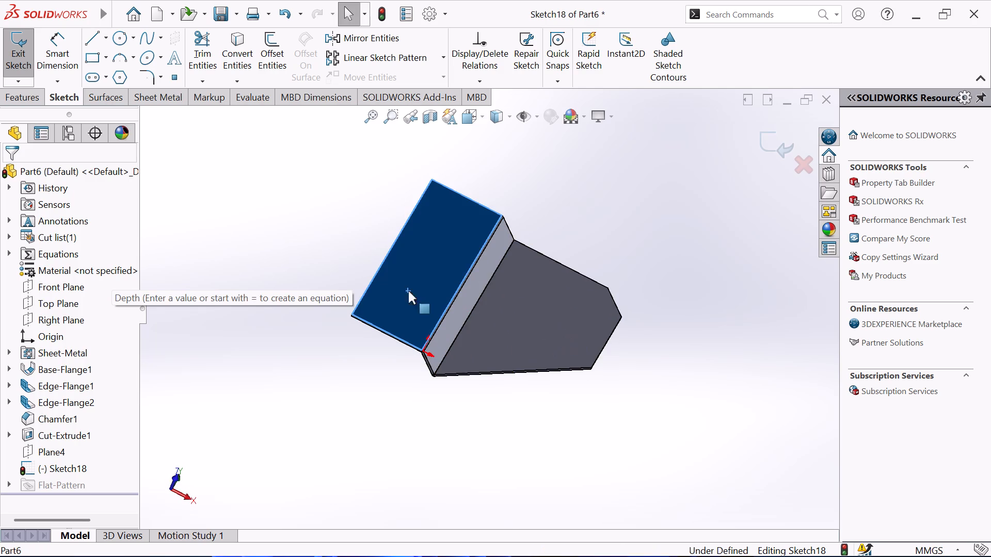
{"action": "left_click", "coordinate": [9, 61]}
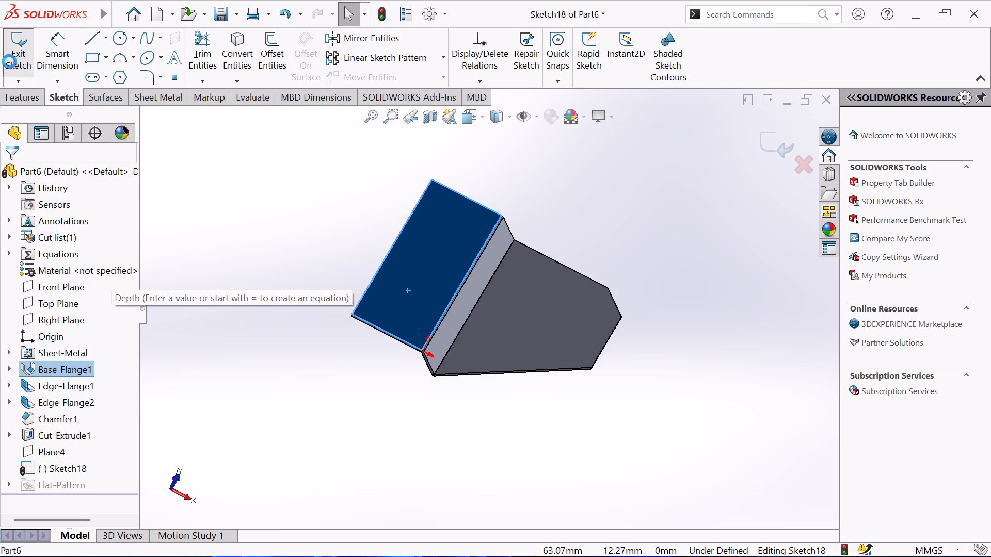
Start a sketch on the large upper face of the lower flange, viewed straight on.
{"action": "left_click", "coordinate": [498, 356]}
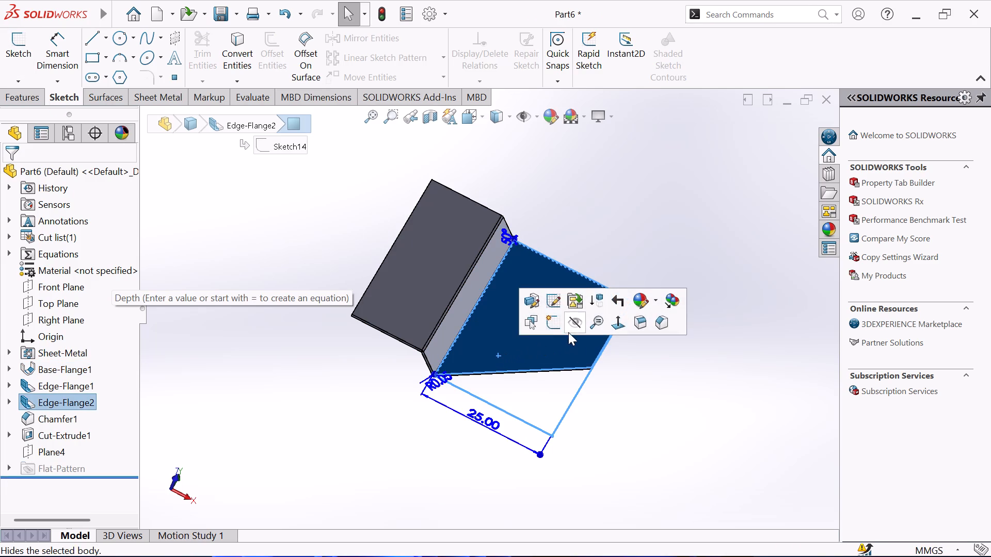
{"action": "left_click", "coordinate": [542, 316]}
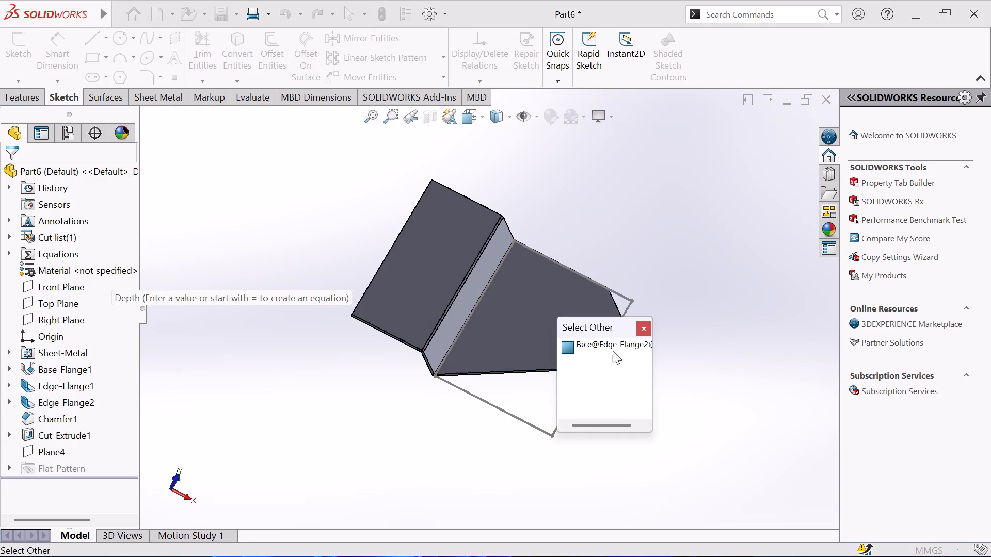
{"action": "left_click", "coordinate": [650, 327]}
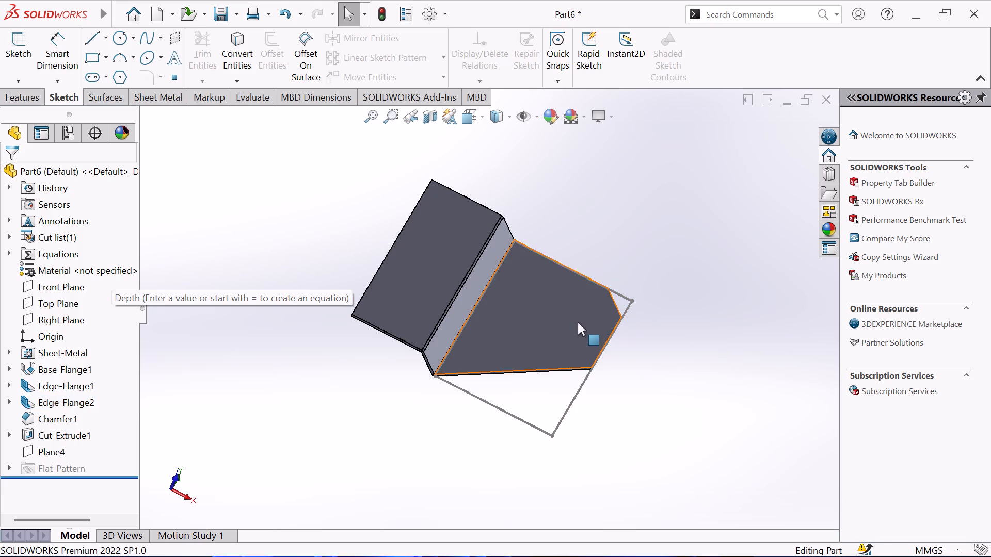
{"action": "left_click", "coordinate": [578, 322]}
{"action": "left_click", "coordinate": [631, 293]}
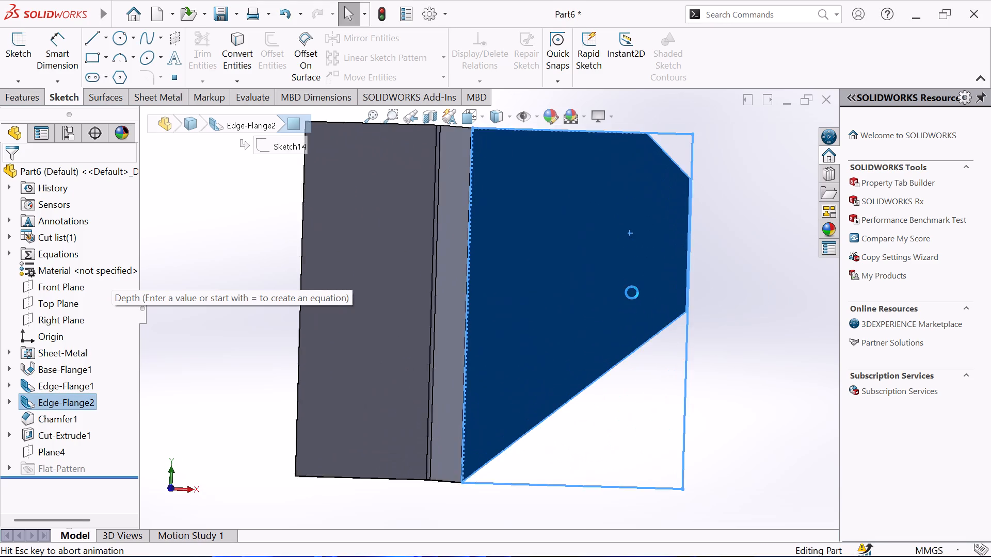
{"action": "left_click", "coordinate": [761, 297]}
{"action": "scroll", "coordinate": [682, 172], "scroll_direction": "up", "scroll_amount": 3}
{"action": "scroll", "coordinate": [606, 157], "scroll_direction": "down", "scroll_amount": 3}
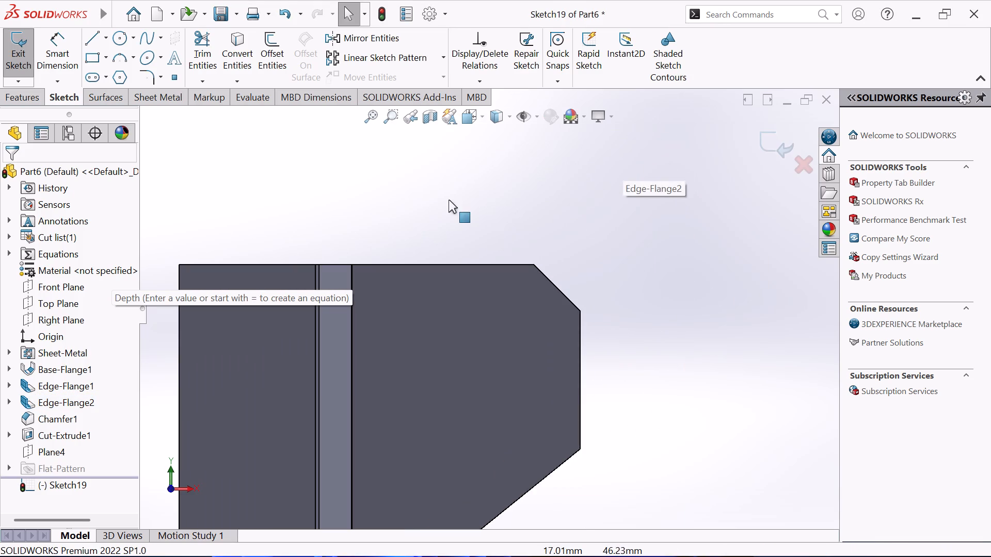
Sketch a circle about 8 mm in diameter on the lower flange's face, near the chamfered corner.
{"action": "left_click", "coordinate": [122, 40]}
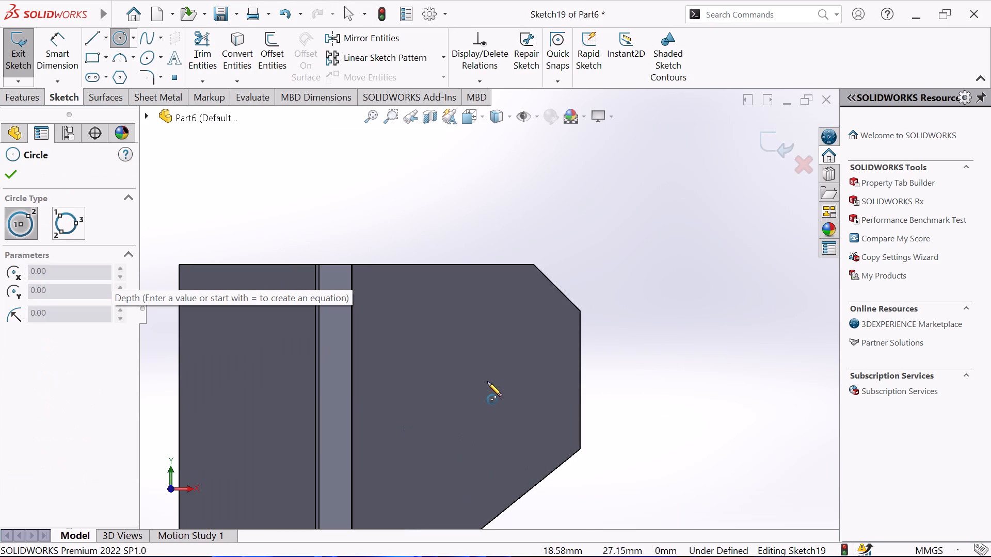
{"action": "left_click", "coordinate": [476, 354]}
{"action": "left_click", "coordinate": [489, 320]}
{"action": "right_click", "coordinate": [613, 276]}
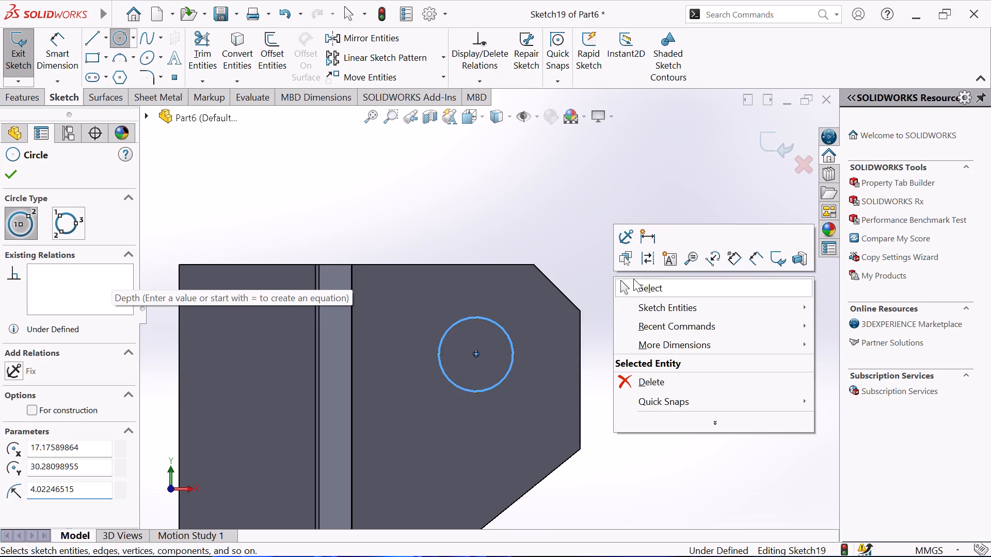
{"action": "left_click", "coordinate": [652, 291]}
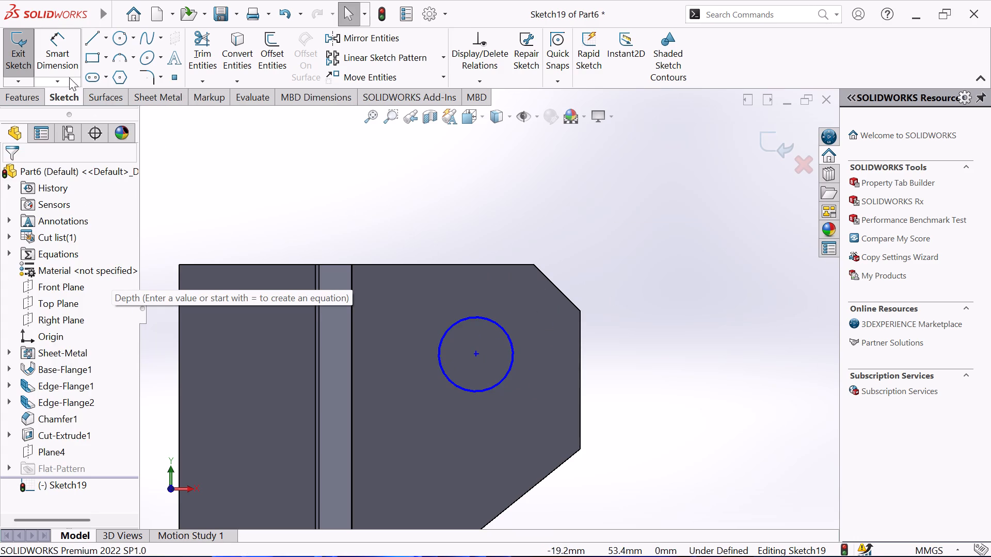
Dimension the circle on the lower flange with a diameter of 8 mm.
{"action": "left_click", "coordinate": [65, 66]}
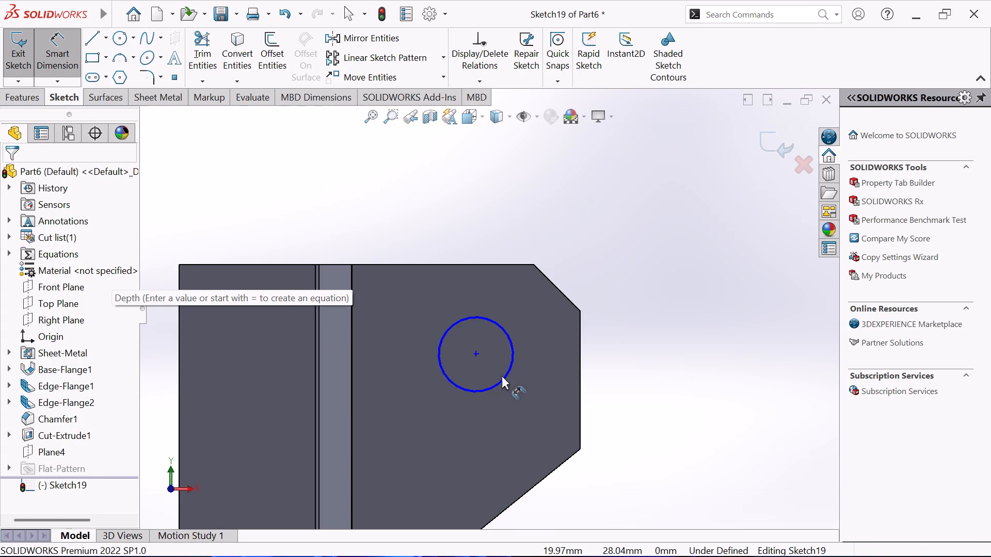
{"action": "left_click", "coordinate": [502, 379]}
{"action": "left_click", "coordinate": [631, 406]}
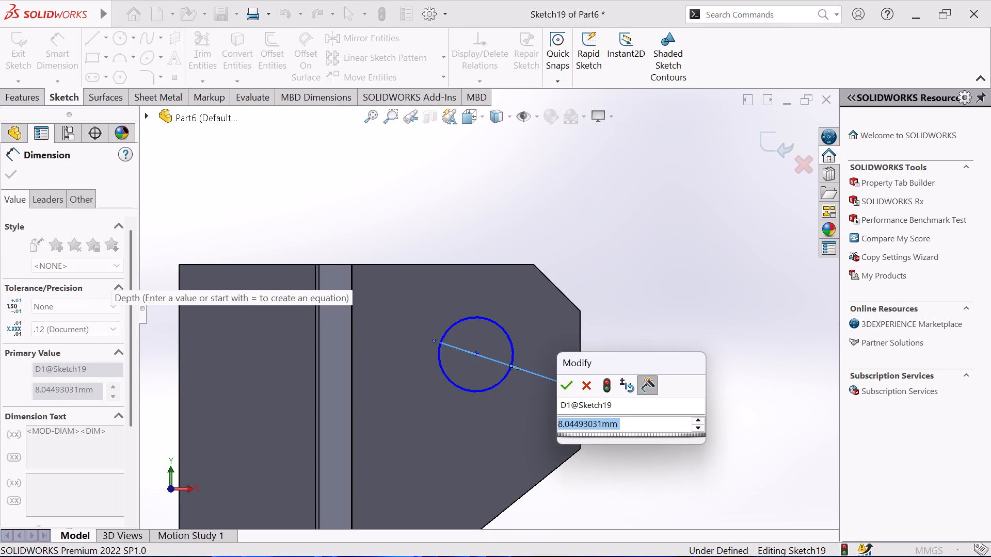
{"action": "key", "text": "8"}
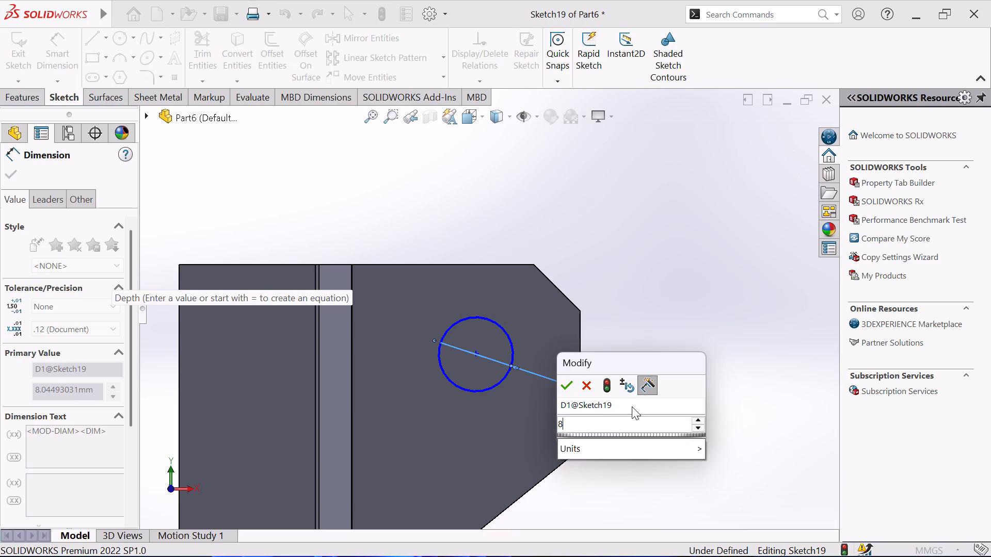
{"action": "key", "text": "Return"}
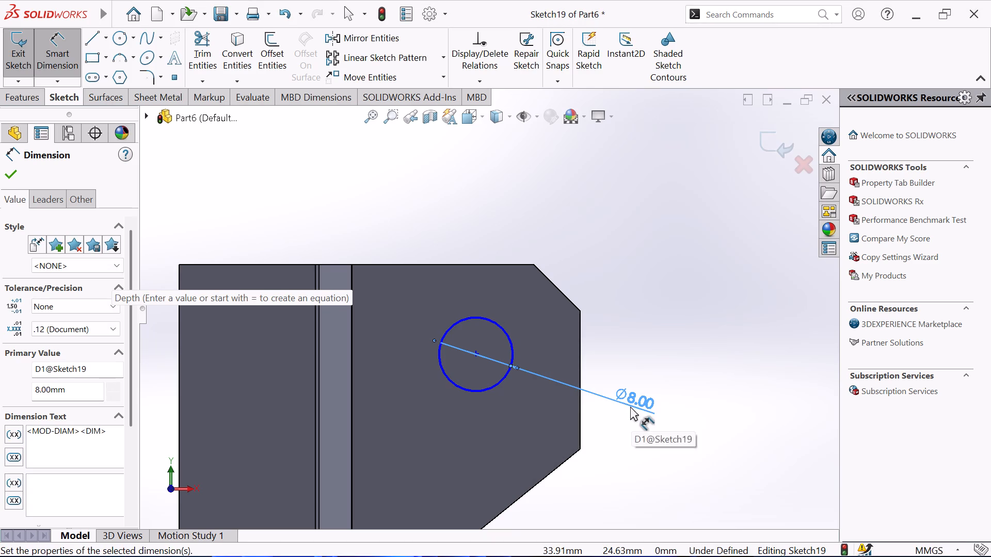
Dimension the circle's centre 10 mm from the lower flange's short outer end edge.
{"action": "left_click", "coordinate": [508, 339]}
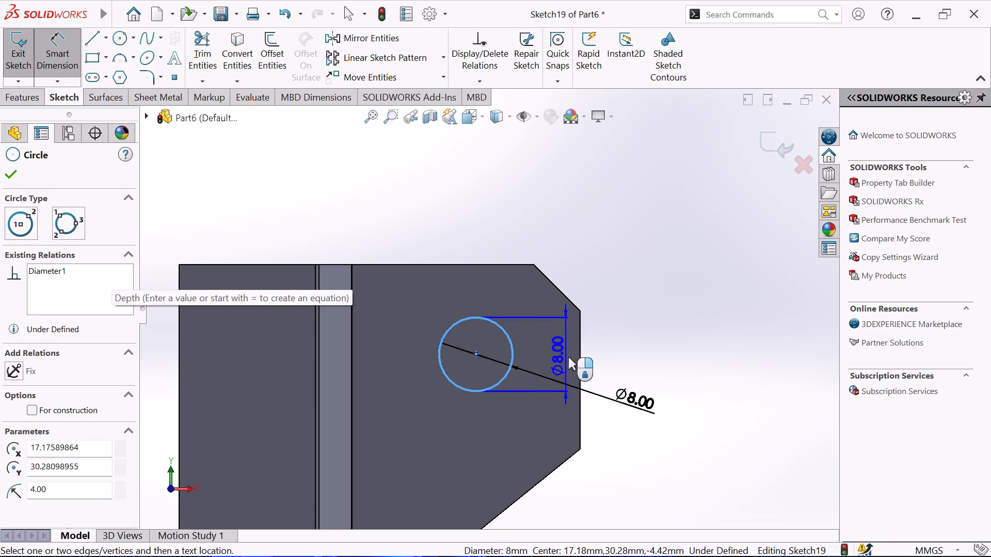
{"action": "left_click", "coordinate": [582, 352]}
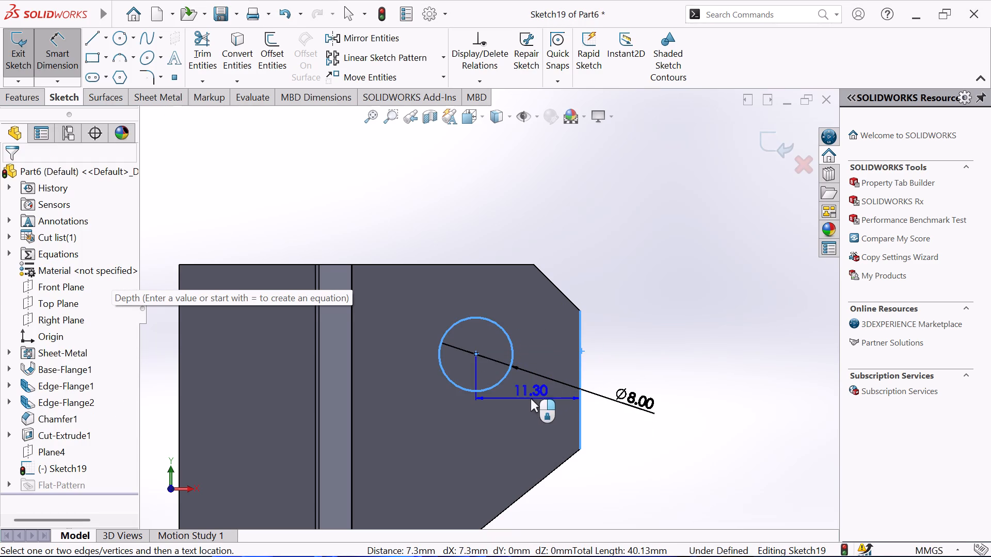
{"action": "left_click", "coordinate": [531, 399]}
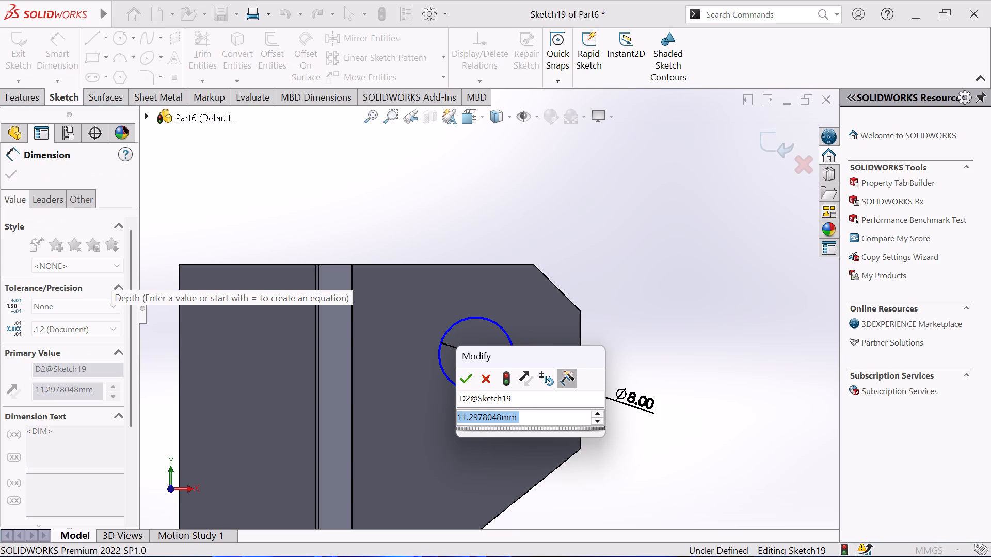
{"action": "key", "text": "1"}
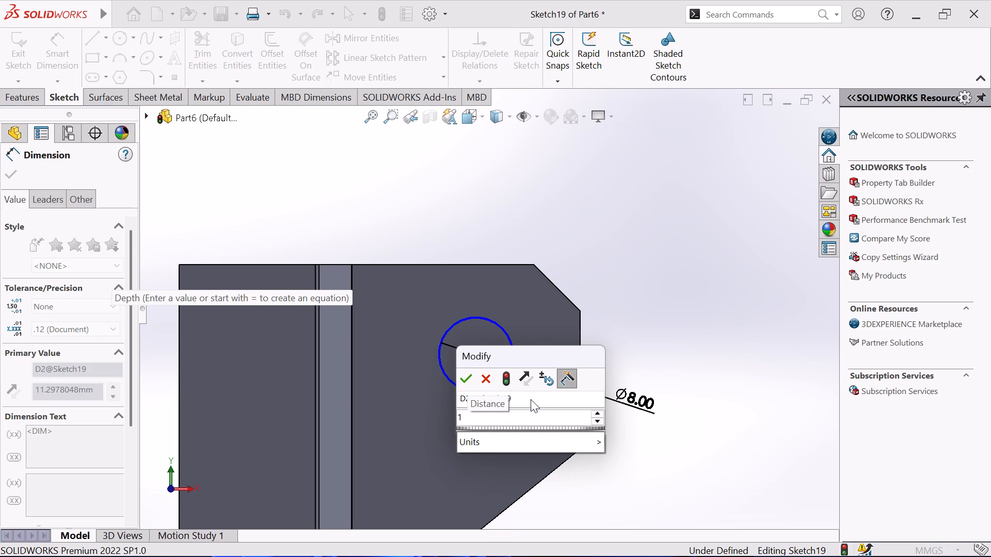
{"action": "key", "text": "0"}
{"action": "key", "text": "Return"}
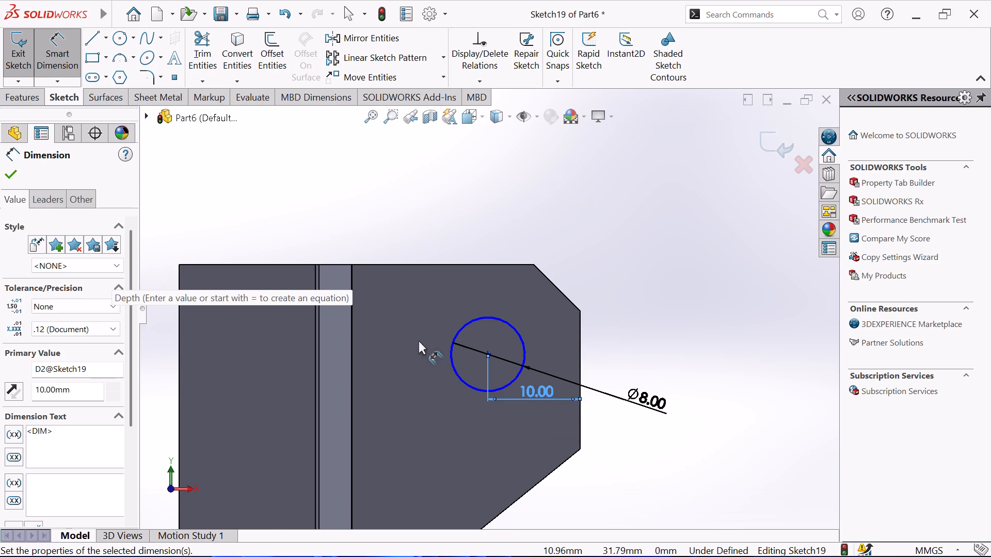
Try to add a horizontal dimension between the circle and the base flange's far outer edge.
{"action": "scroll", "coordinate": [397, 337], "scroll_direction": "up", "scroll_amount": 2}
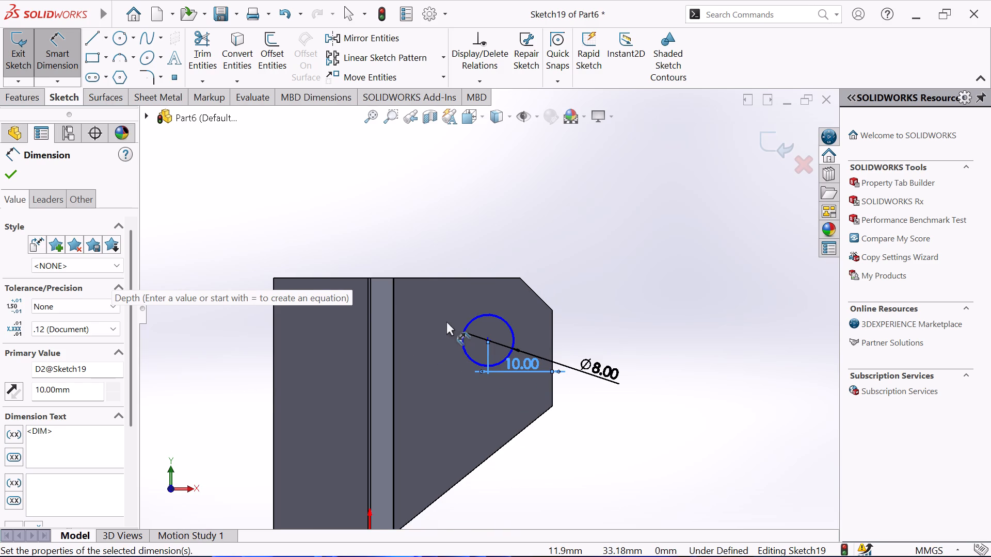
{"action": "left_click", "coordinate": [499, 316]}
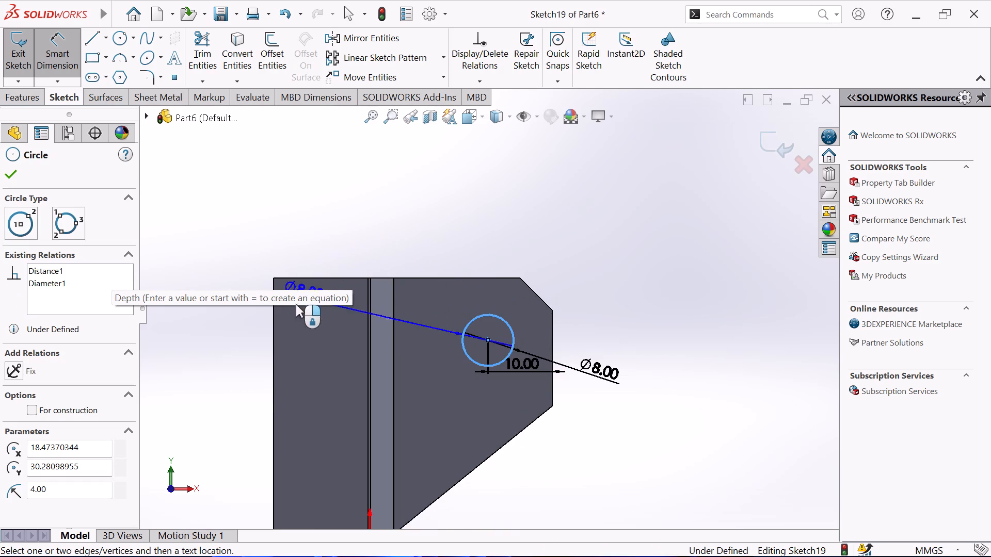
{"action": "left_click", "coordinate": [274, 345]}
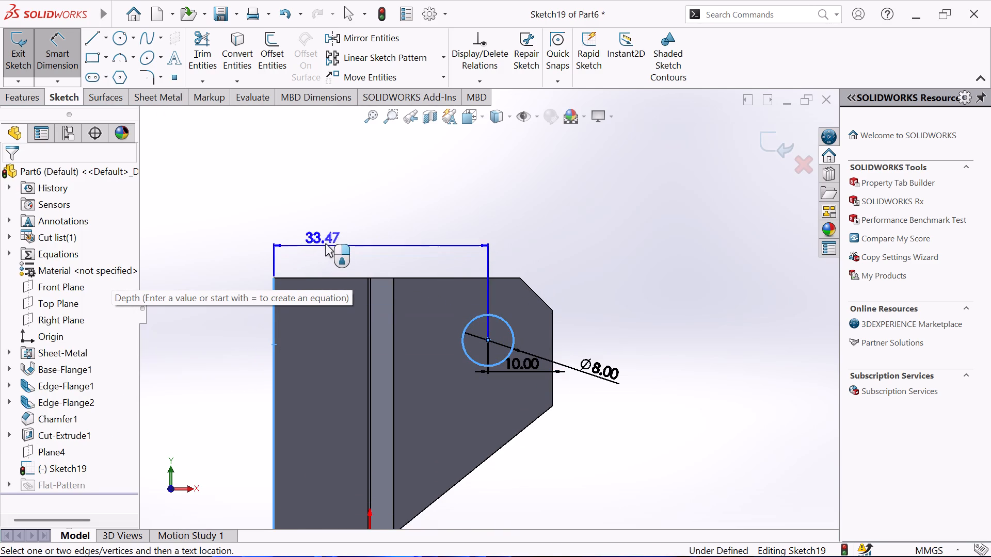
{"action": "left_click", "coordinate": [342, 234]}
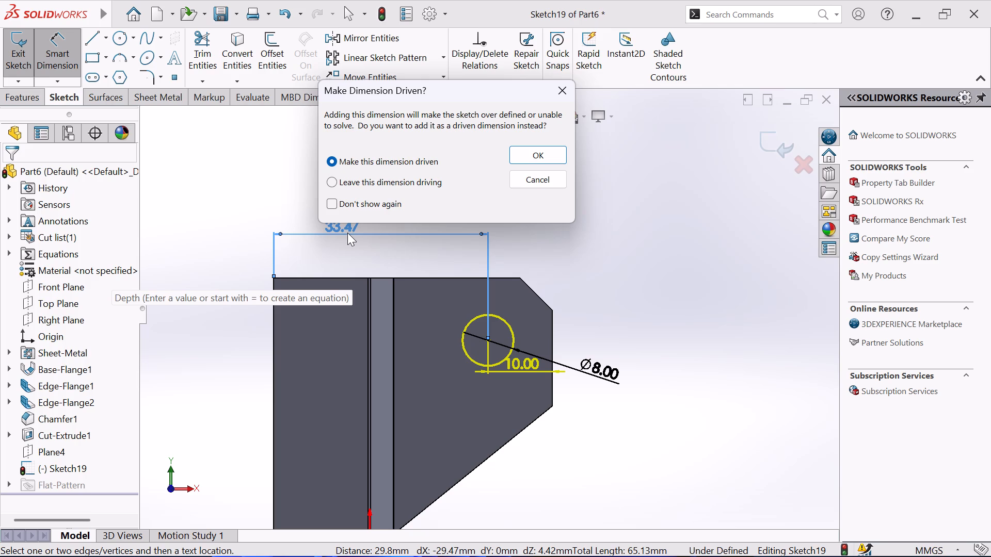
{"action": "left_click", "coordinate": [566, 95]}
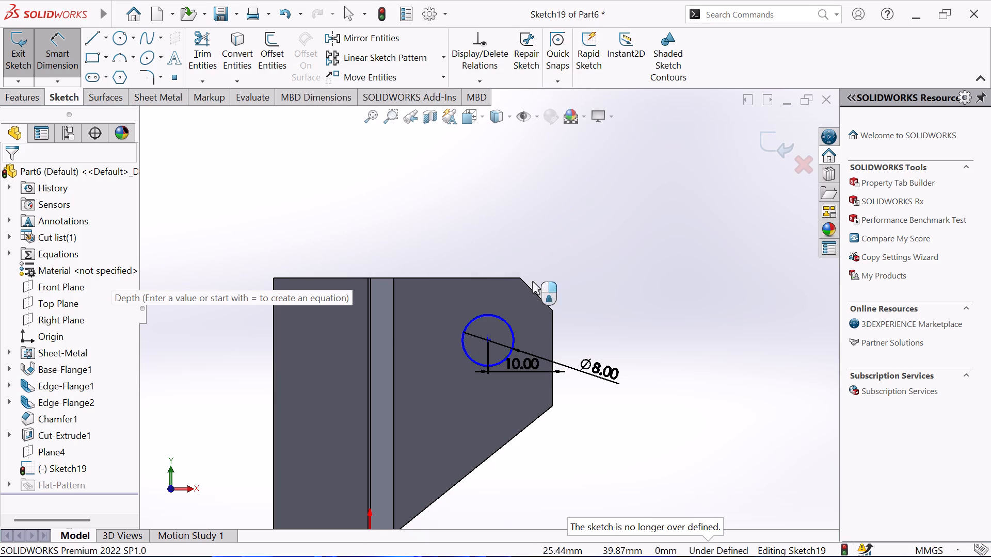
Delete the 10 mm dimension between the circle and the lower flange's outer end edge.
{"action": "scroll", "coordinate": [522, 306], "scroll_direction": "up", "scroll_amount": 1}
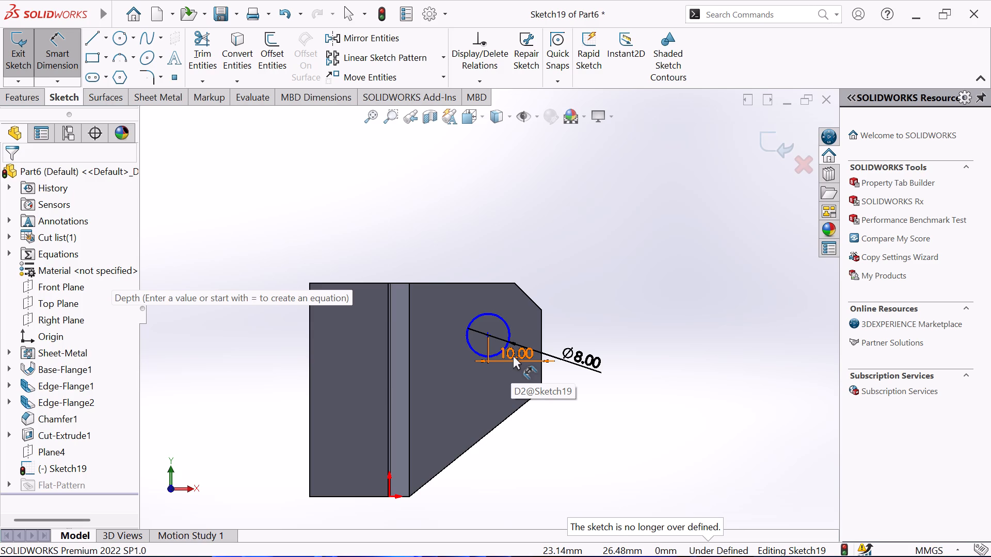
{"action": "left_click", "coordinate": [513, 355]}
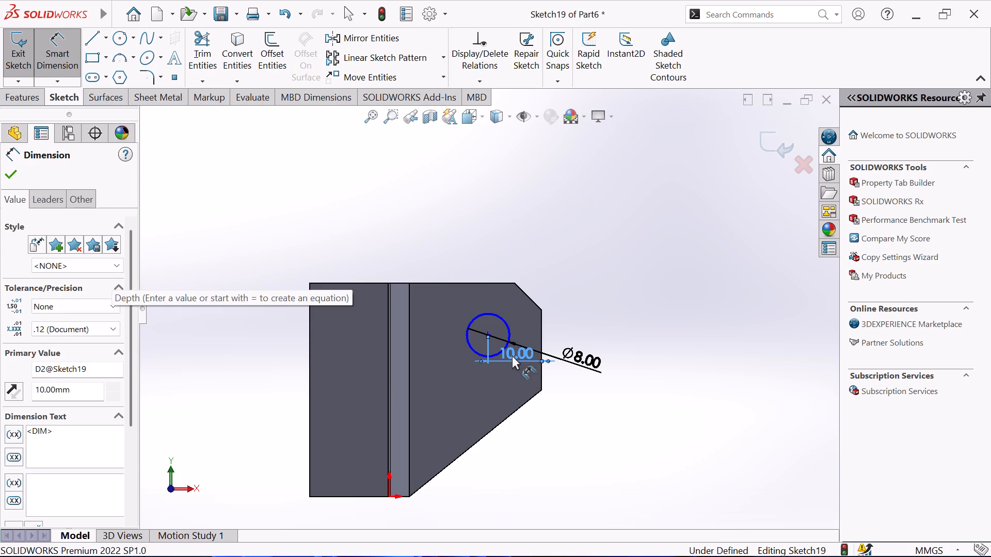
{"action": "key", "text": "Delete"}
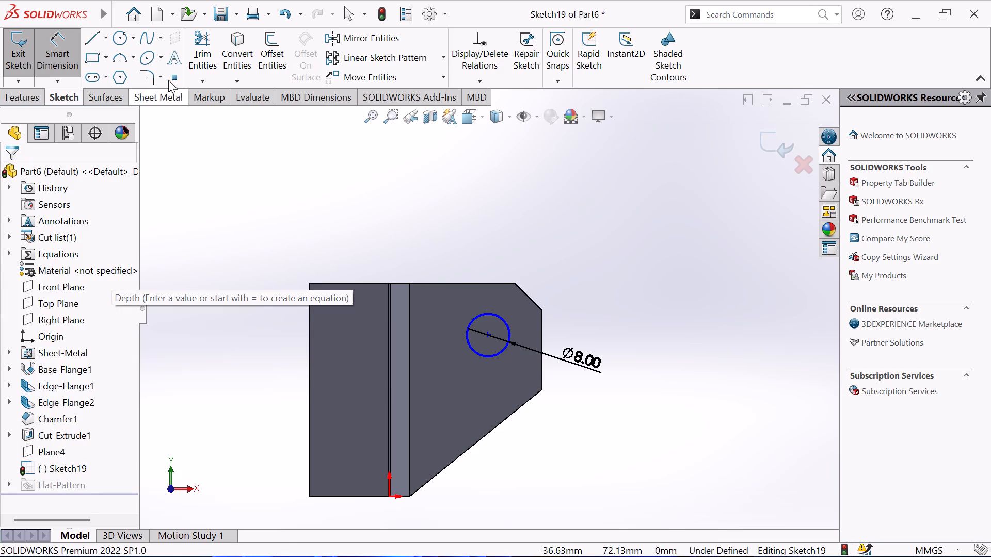
Dimension the circle's centre 10 mm vertically from the lower flange's upper side edge.
{"action": "left_click", "coordinate": [491, 313]}
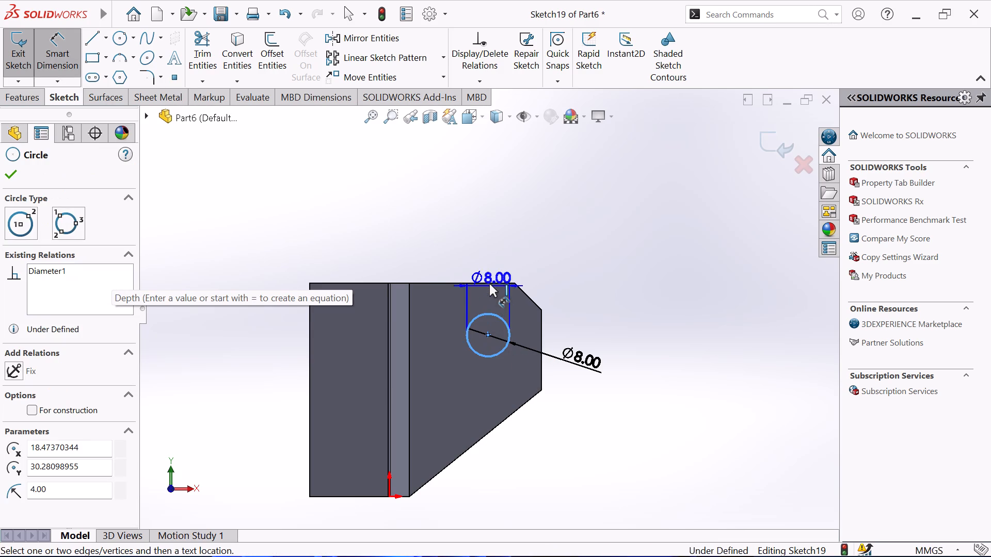
{"action": "left_click", "coordinate": [489, 282]}
{"action": "left_click", "coordinate": [556, 286]}
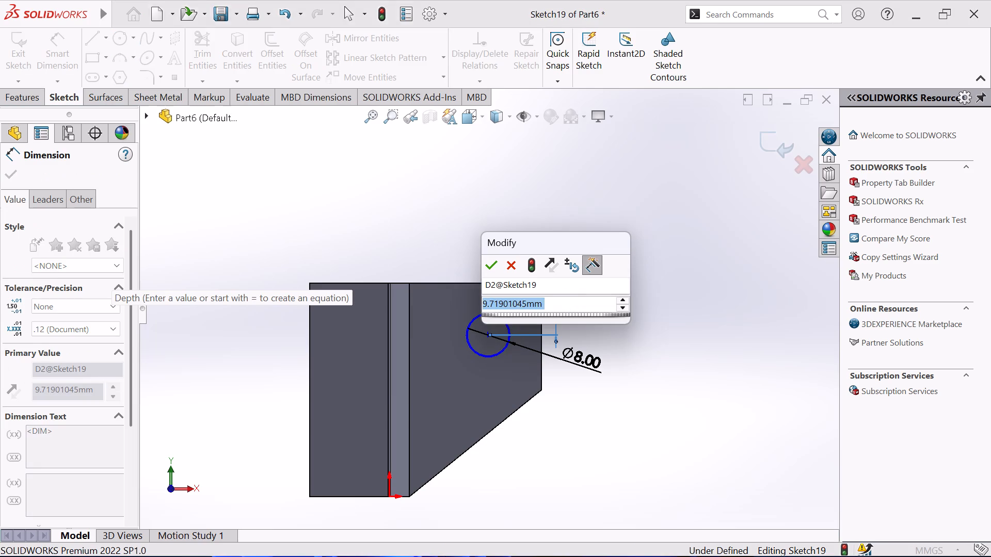
{"action": "key", "text": "1"}
{"action": "key", "text": "0"}
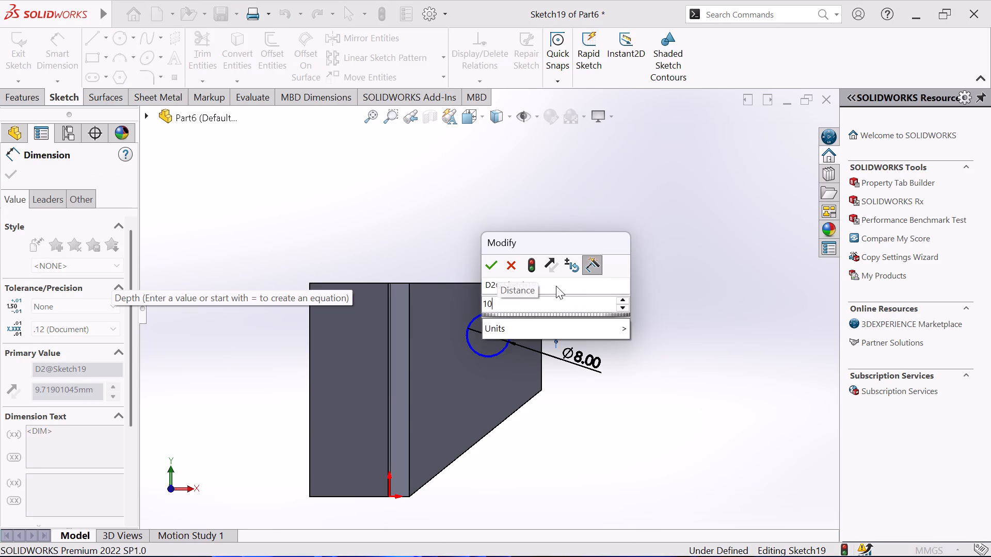
{"action": "key", "text": "Return"}
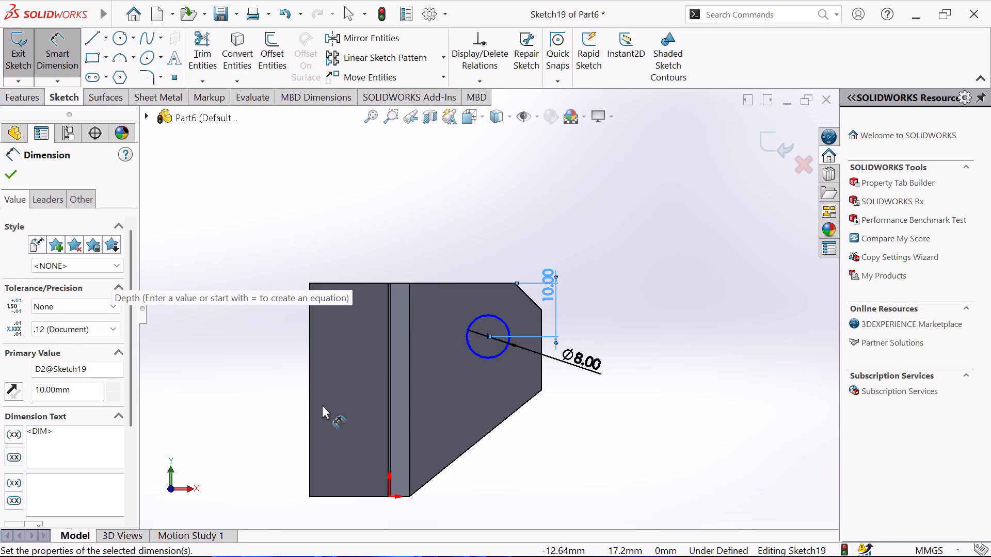
Dimension the circle's centre 37 mm horizontally from the base flange's far outer edge.
{"action": "scroll", "coordinate": [468, 390], "scroll_direction": "up", "scroll_amount": 1}
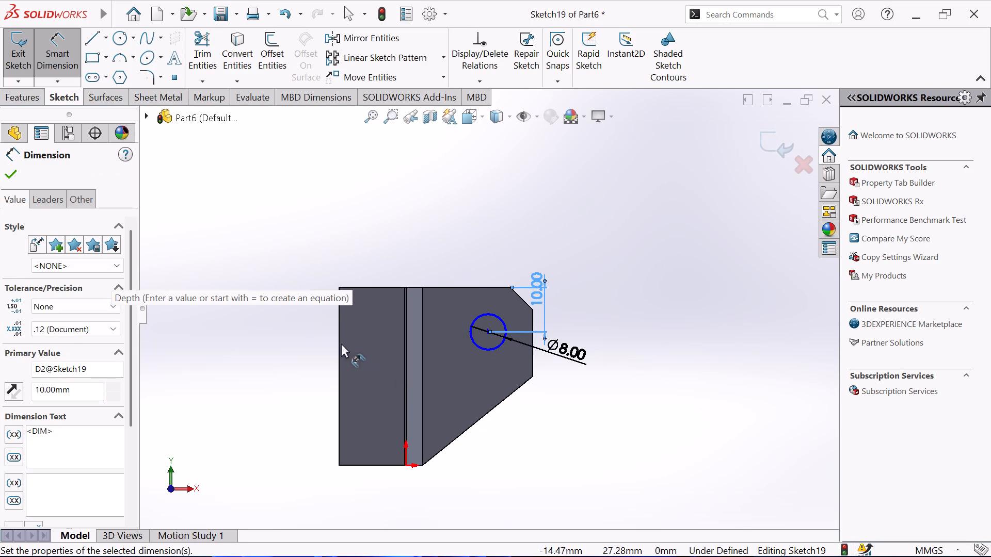
{"action": "left_click", "coordinate": [340, 341]}
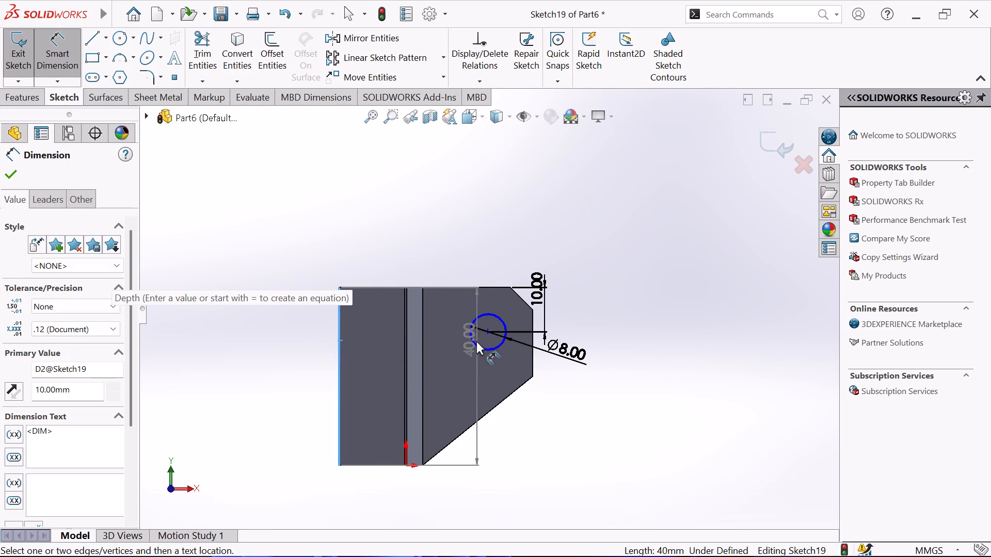
{"action": "left_click", "coordinate": [473, 345]}
{"action": "left_click", "coordinate": [418, 484]}
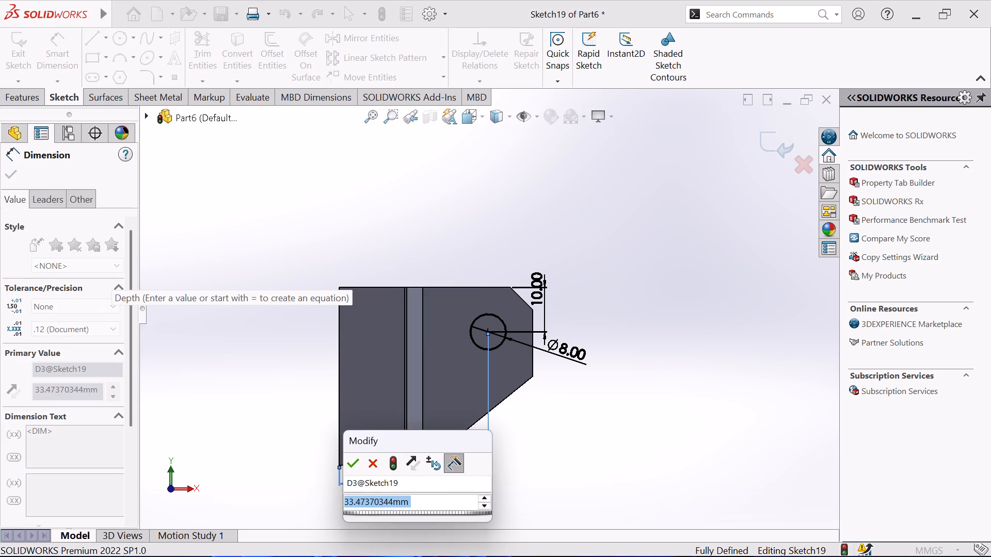
{"action": "key", "text": "3"}
{"action": "key", "text": "7"}
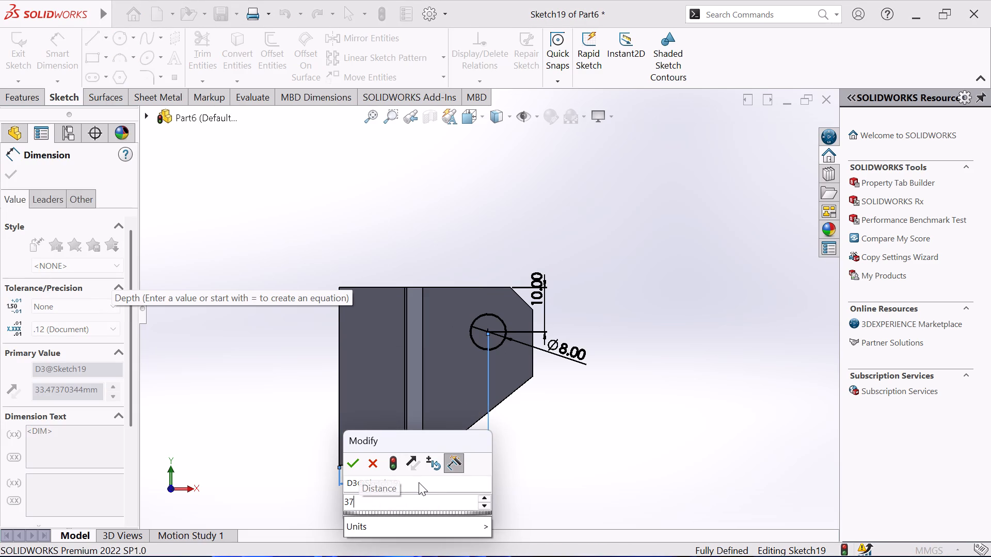
{"action": "key", "text": "Return"}
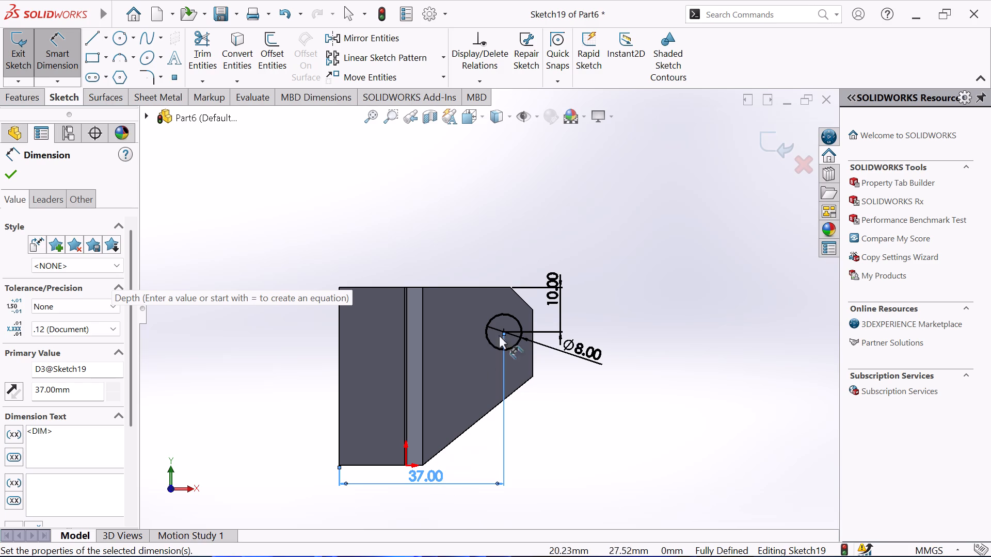
{"action": "right_click", "coordinate": [557, 220]}
{"action": "left_click", "coordinate": [619, 267]}
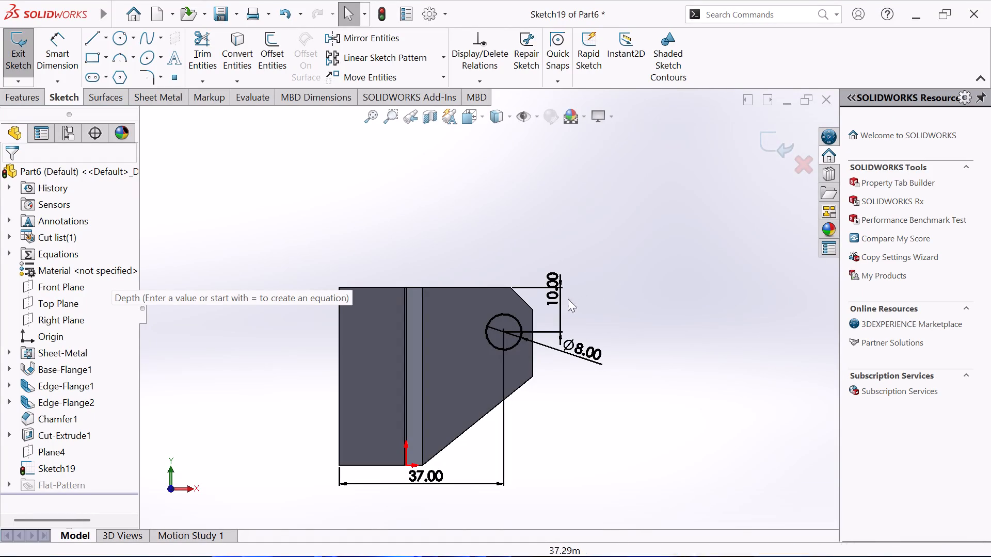
Set the circle's horizontal distance from the base flange's far outer edge to 35 mm.
{"action": "double_click", "coordinate": [431, 481]}
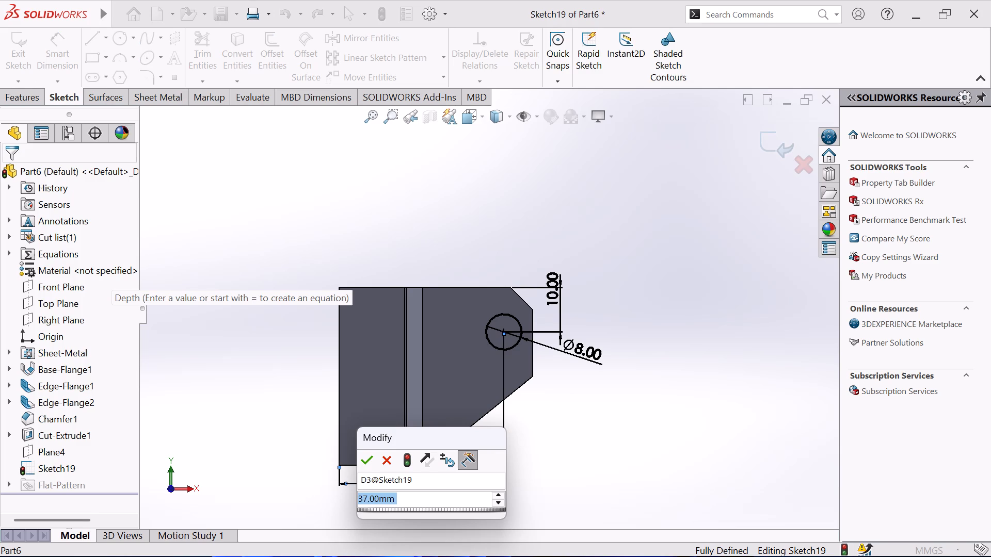
{"action": "key", "text": "3"}
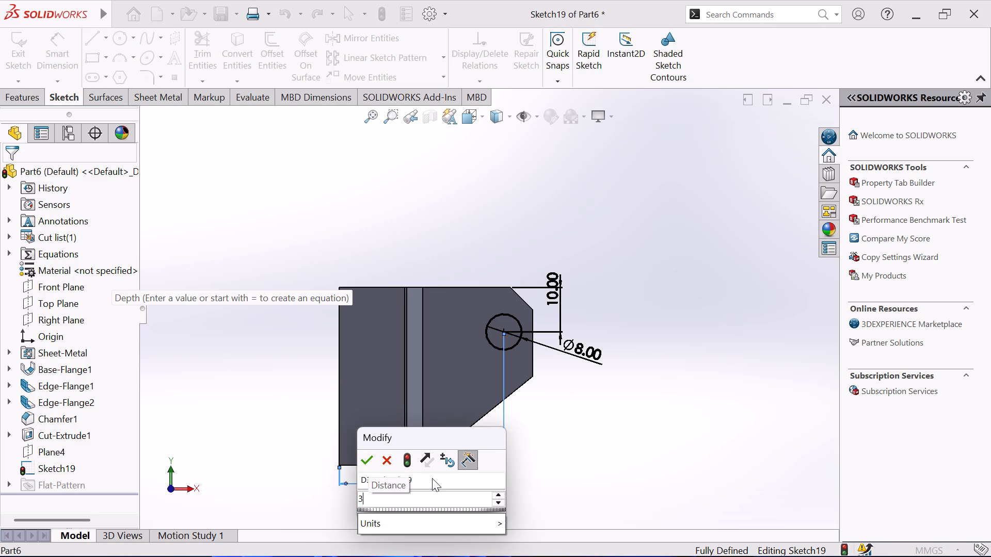
{"action": "key", "text": "5"}
{"action": "key", "text": "Return"}
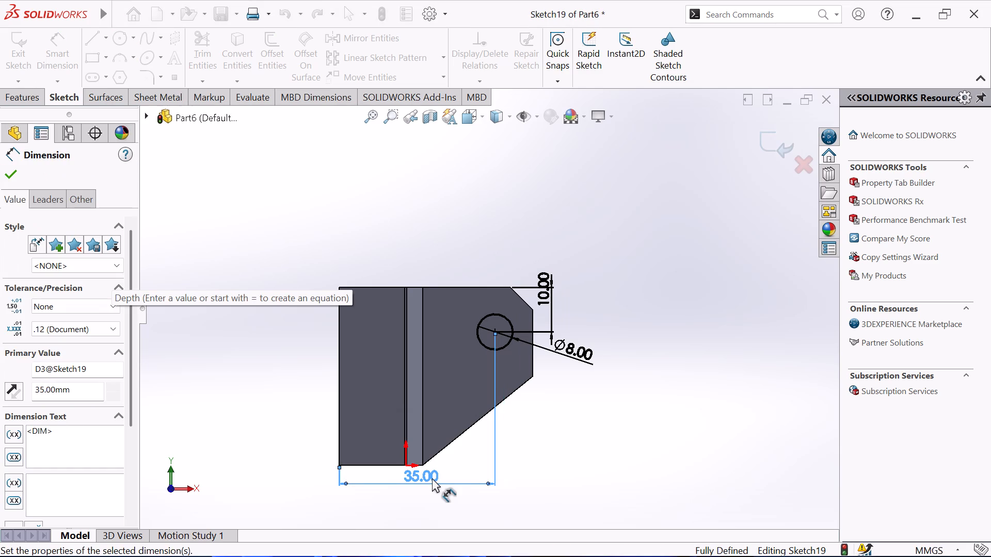
{"action": "right_click", "coordinate": [694, 406]}
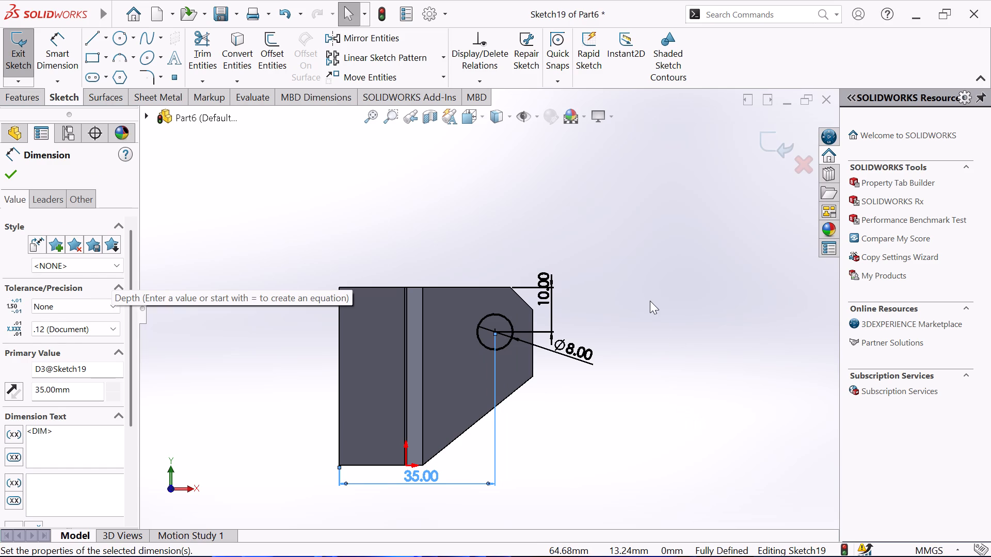
{"action": "left_click", "coordinate": [649, 298]}
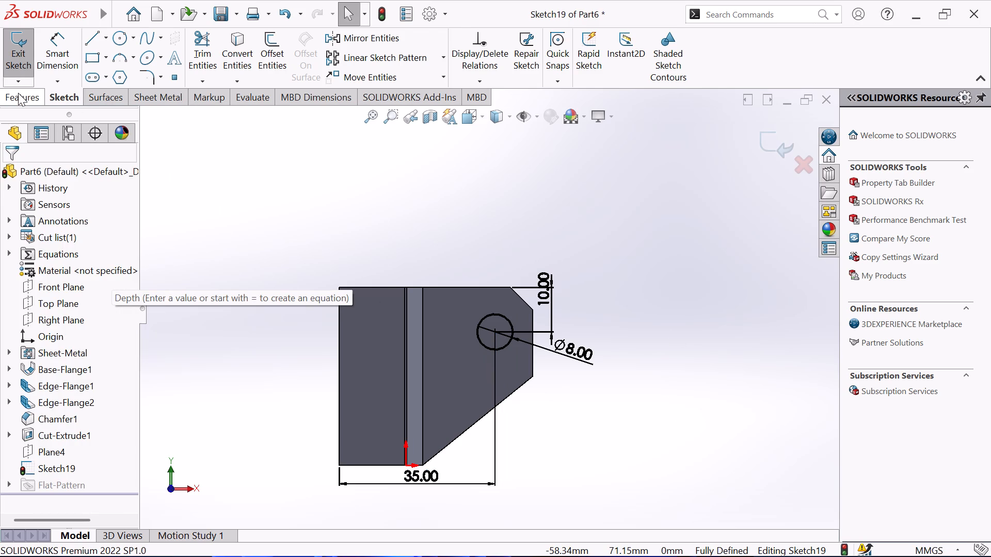
Cut the circle through the lower flange with a blind Extruded Cut of 10 mm, keeping the normal cut option.
{"action": "left_click", "coordinate": [18, 93]}
{"action": "left_click", "coordinate": [218, 44]}
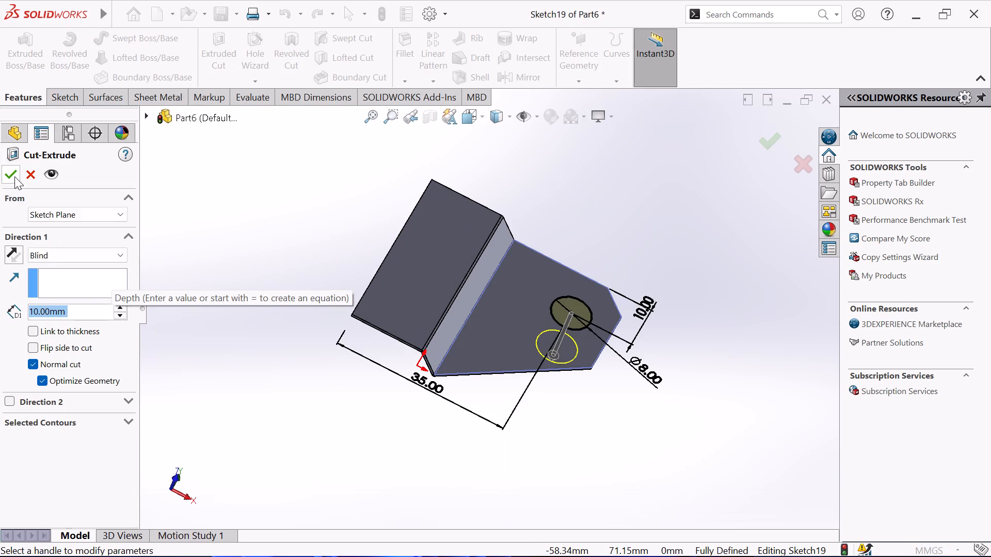
{"action": "left_click", "coordinate": [14, 176]}
{"action": "left_click", "coordinate": [188, 217]}
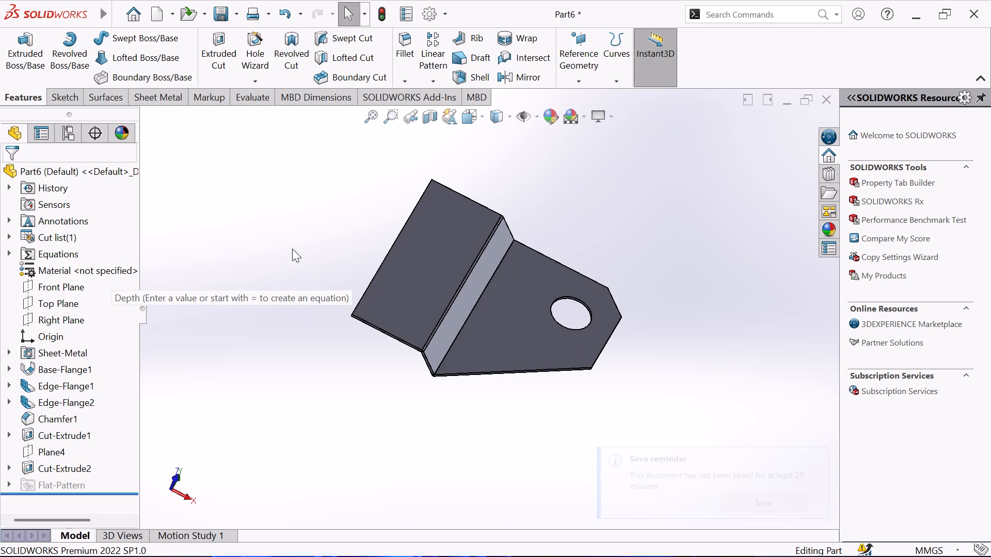
Start a sketch on the base flange face and draw a horizontal centerline about 54 mm long across the part at mid-height.
{"action": "left_click", "coordinate": [396, 290]}
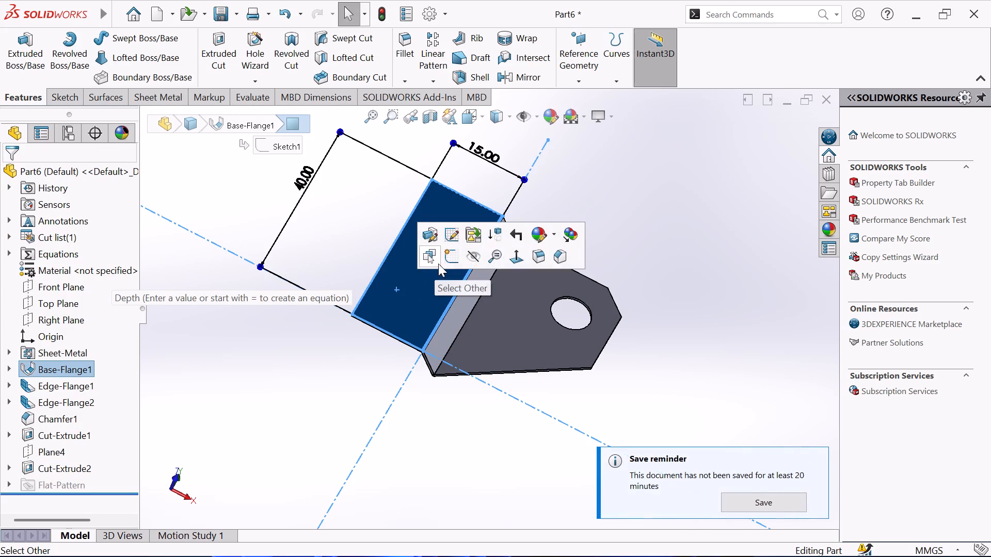
{"action": "left_click", "coordinate": [446, 256]}
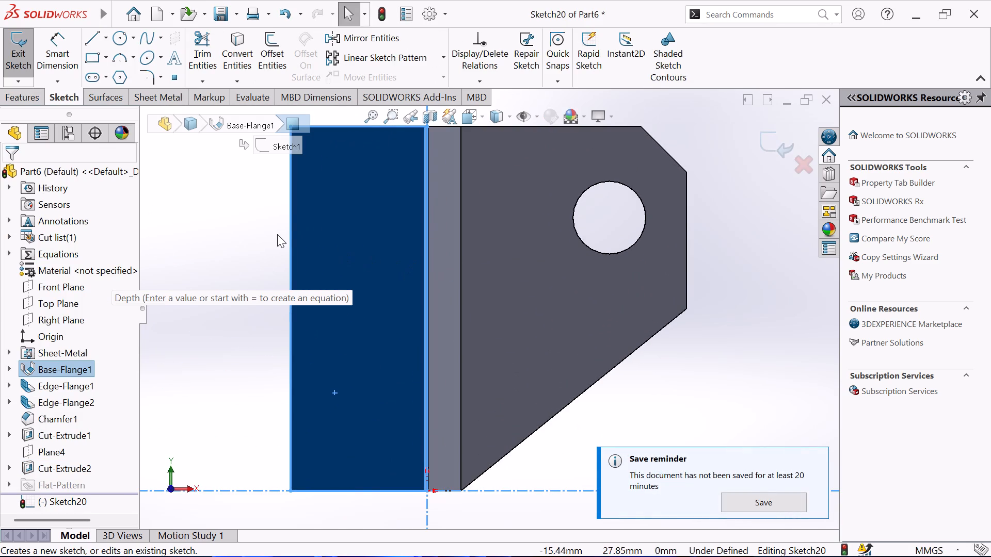
{"action": "left_click", "coordinate": [277, 234]}
{"action": "scroll", "coordinate": [389, 208], "scroll_direction": "up", "scroll_amount": 1}
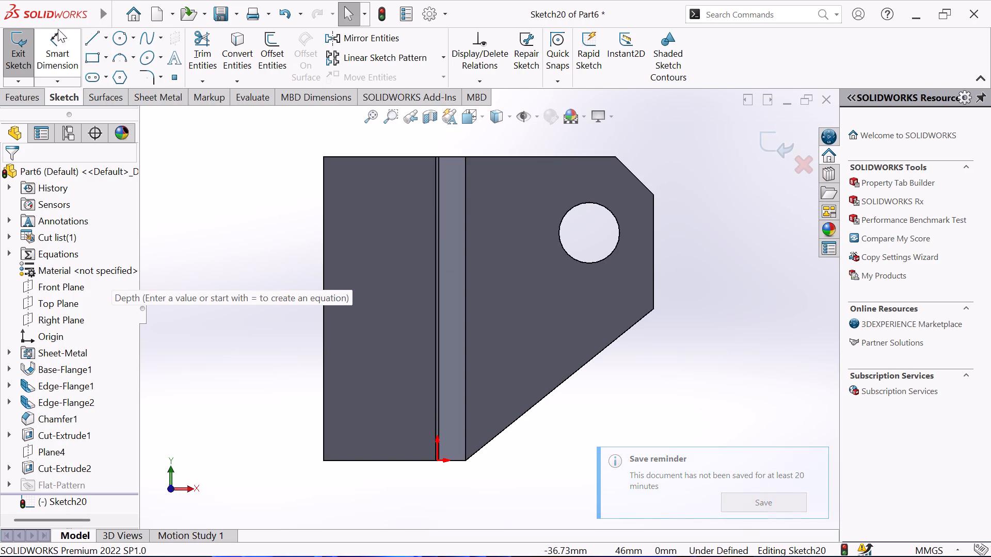
{"action": "left_click", "coordinate": [108, 40]}
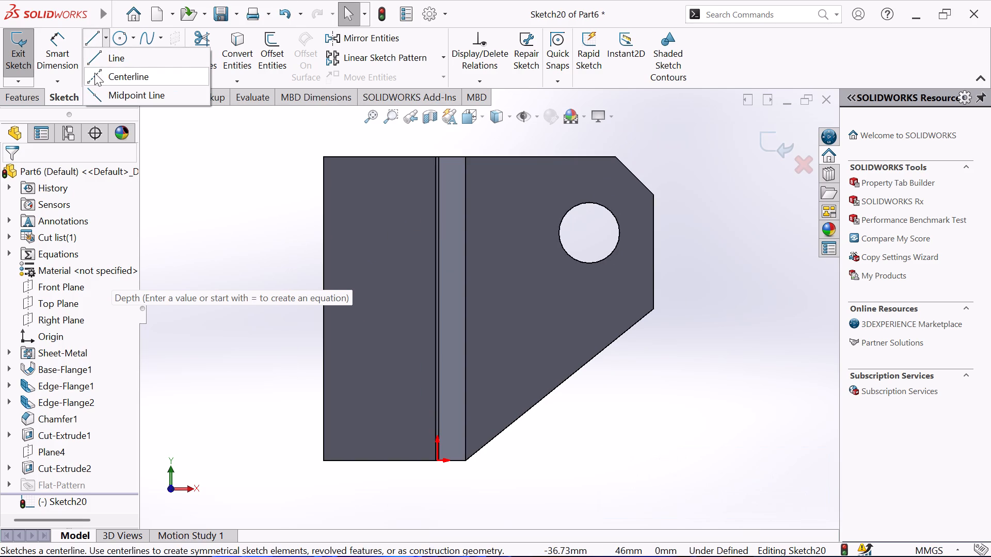
{"action": "left_click", "coordinate": [94, 73]}
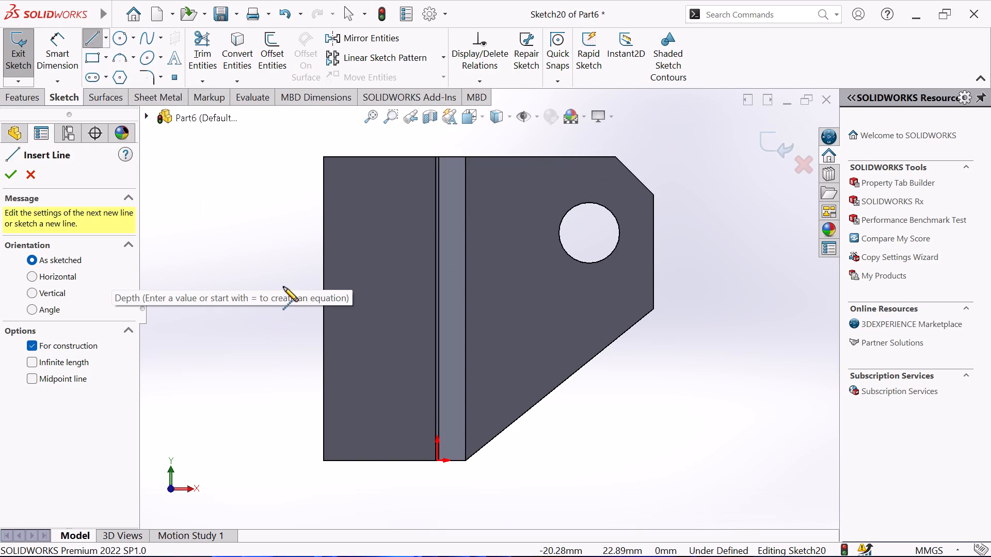
{"action": "scroll", "coordinate": [283, 285], "scroll_direction": "up", "scroll_amount": 1}
{"action": "scroll", "coordinate": [329, 272], "scroll_direction": "up", "scroll_amount": 1}
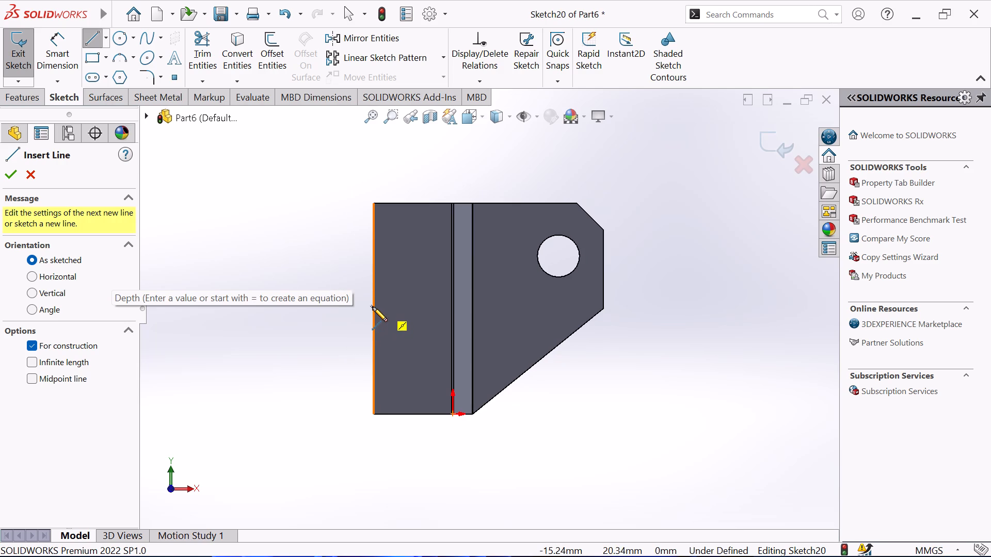
{"action": "left_click", "coordinate": [358, 307]}
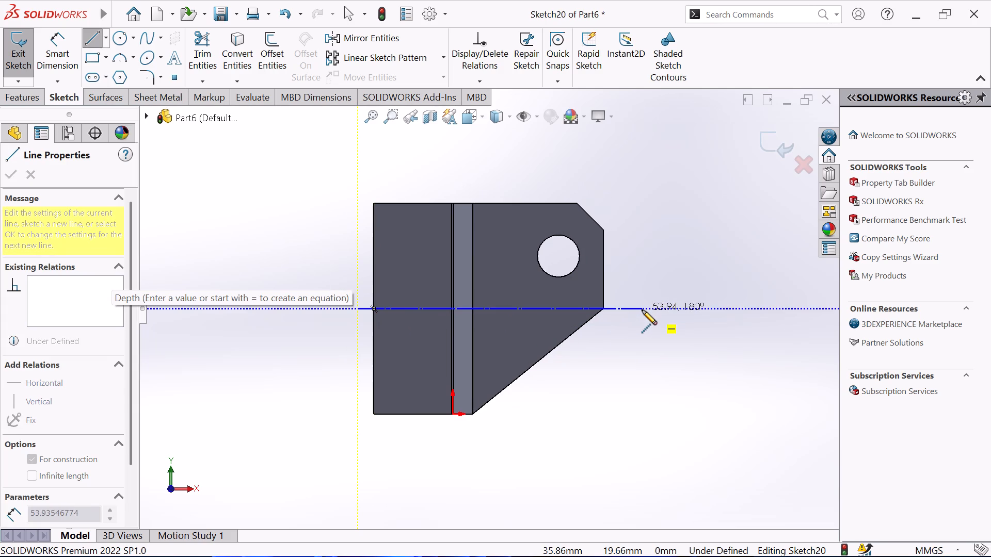
{"action": "left_click", "coordinate": [642, 310]}
{"action": "right_click", "coordinate": [647, 261]}
{"action": "left_click", "coordinate": [673, 266]}
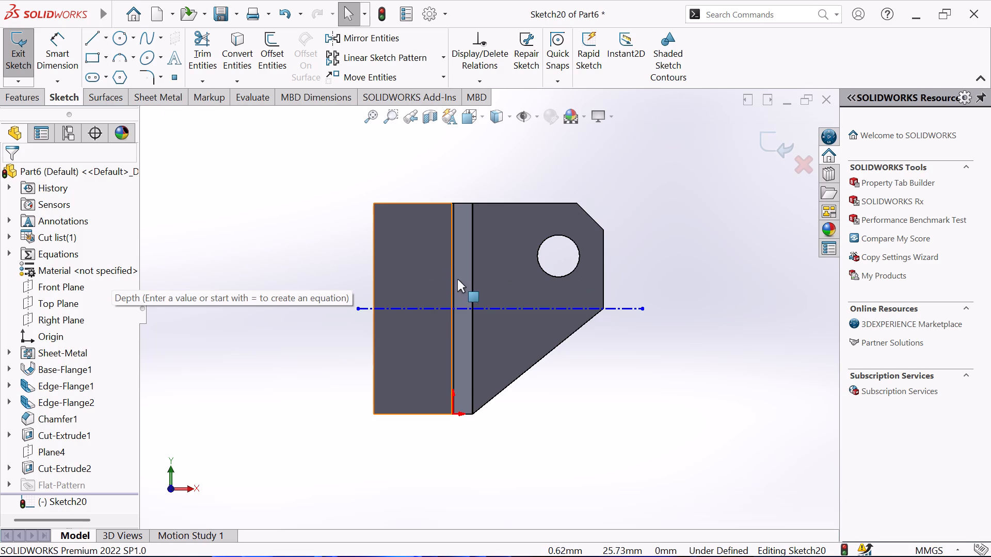
Sketch two vertically aligned circles on the base flange, about 4.6 mm diameter above the centerline and about 5.4 mm below it.
{"action": "scroll", "coordinate": [458, 280], "scroll_direction": "down", "scroll_amount": 2}
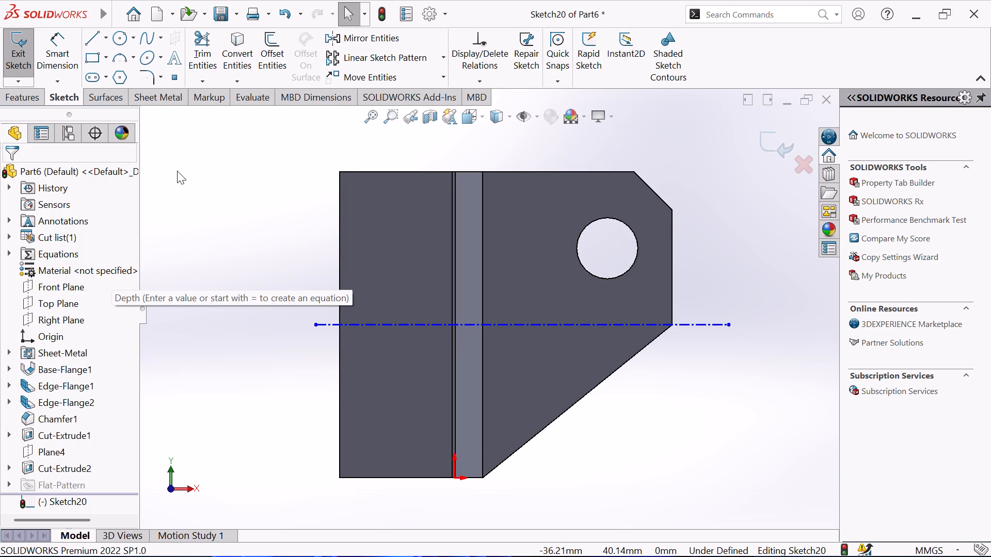
{"action": "left_click", "coordinate": [122, 39]}
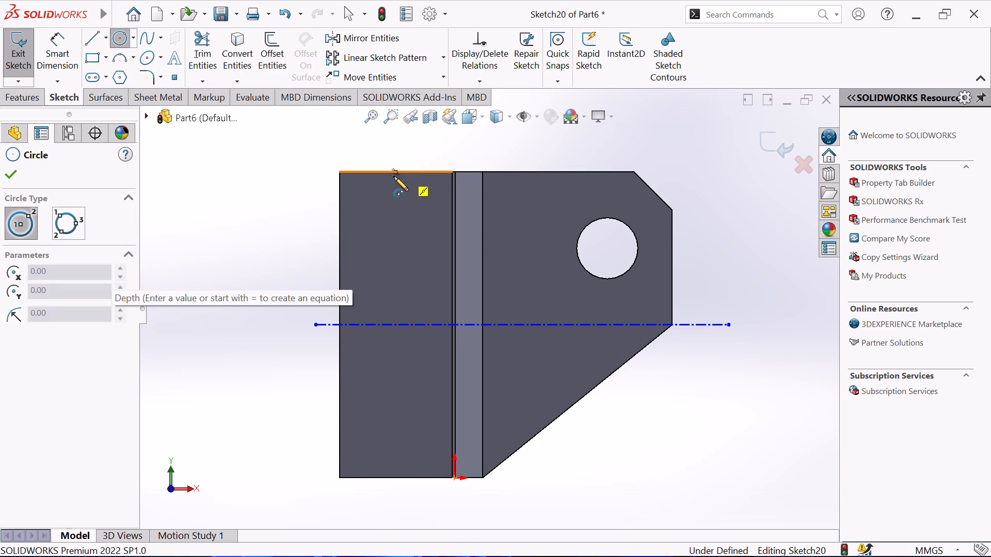
{"action": "left_click", "coordinate": [396, 220]}
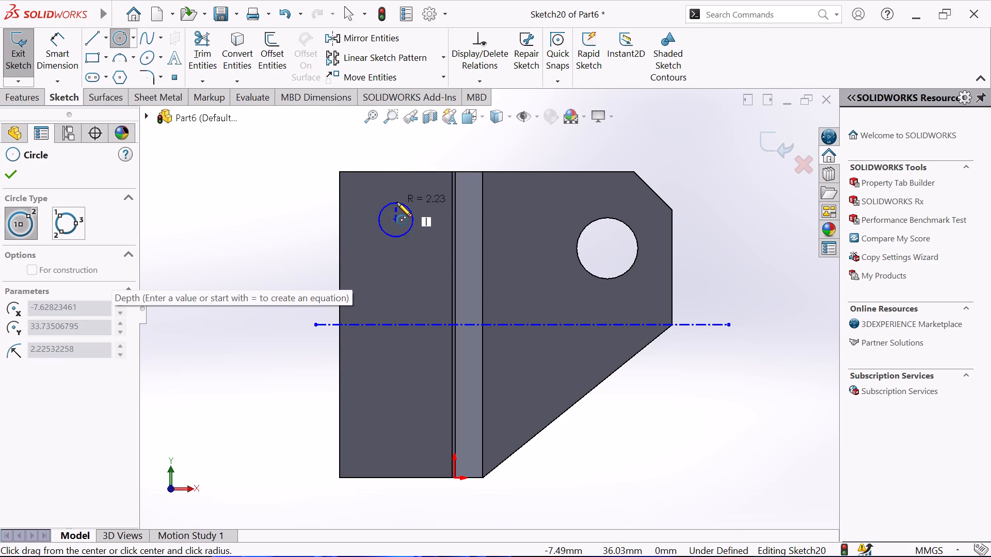
{"action": "left_click", "coordinate": [397, 202]}
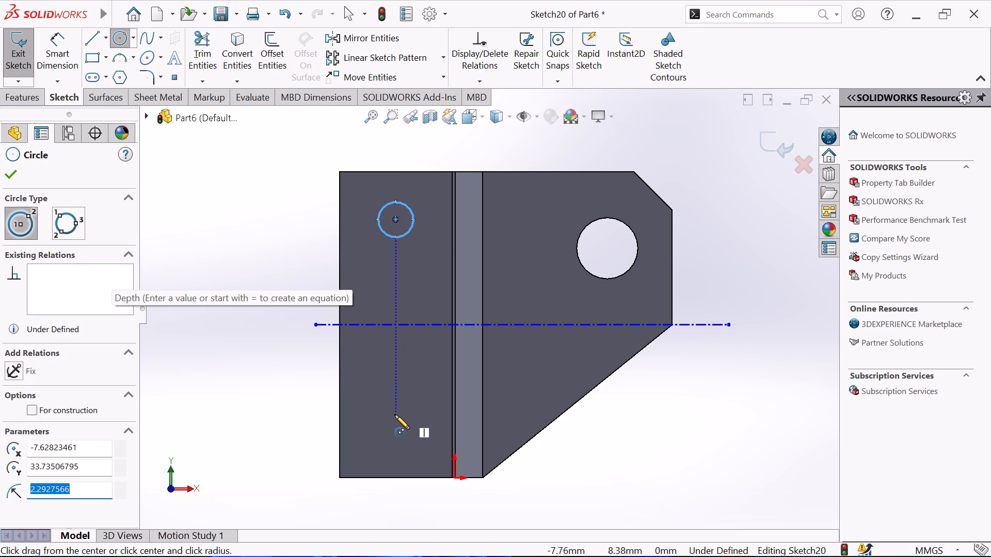
{"action": "left_click", "coordinate": [395, 416]}
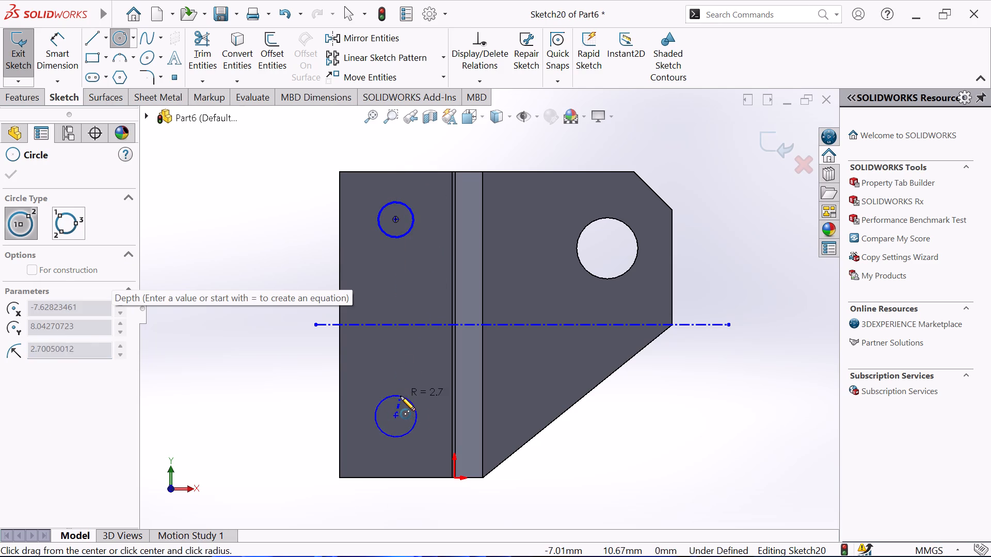
{"action": "left_click", "coordinate": [401, 396]}
{"action": "right_click", "coordinate": [231, 353]}
{"action": "left_click", "coordinate": [266, 369]}
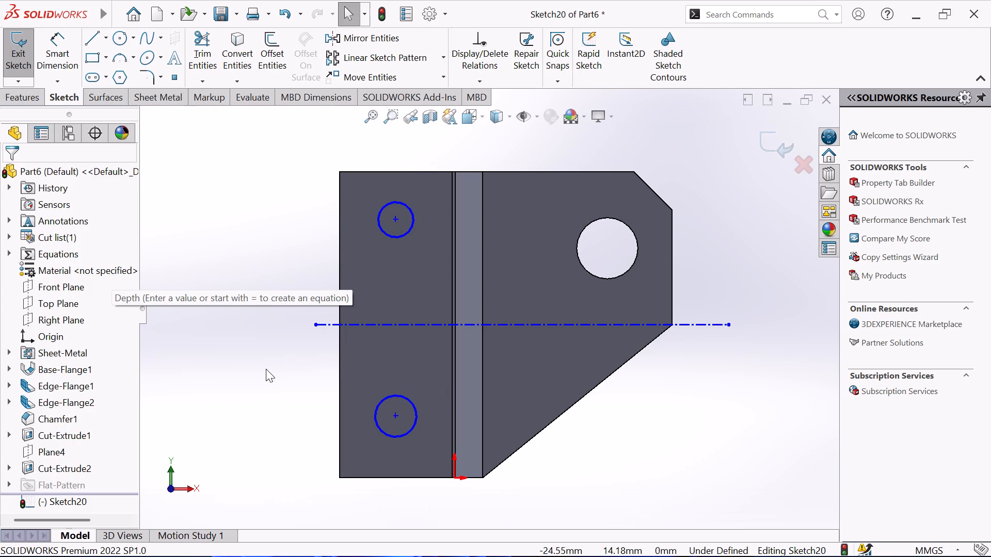
Add a Symmetric relation between the two circles about the horizontal centerline.
{"action": "left_click", "coordinate": [484, 81]}
{"action": "left_click", "coordinate": [485, 118]}
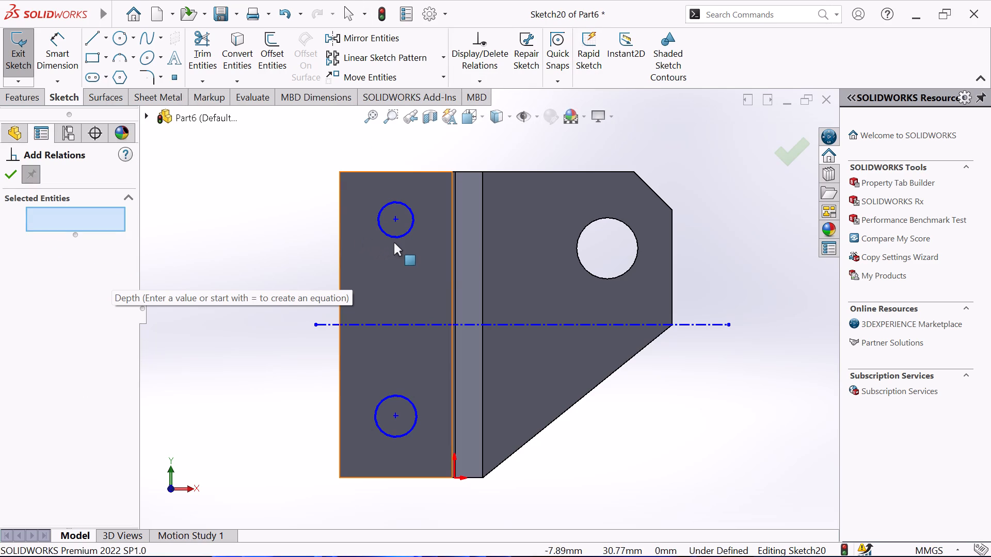
{"action": "left_click", "coordinate": [395, 238]}
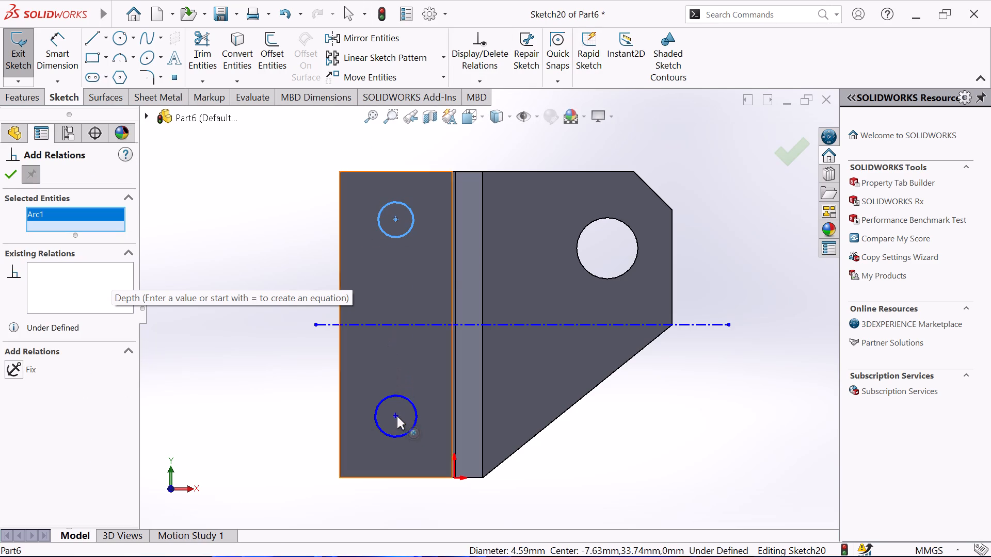
{"action": "left_click", "coordinate": [401, 399]}
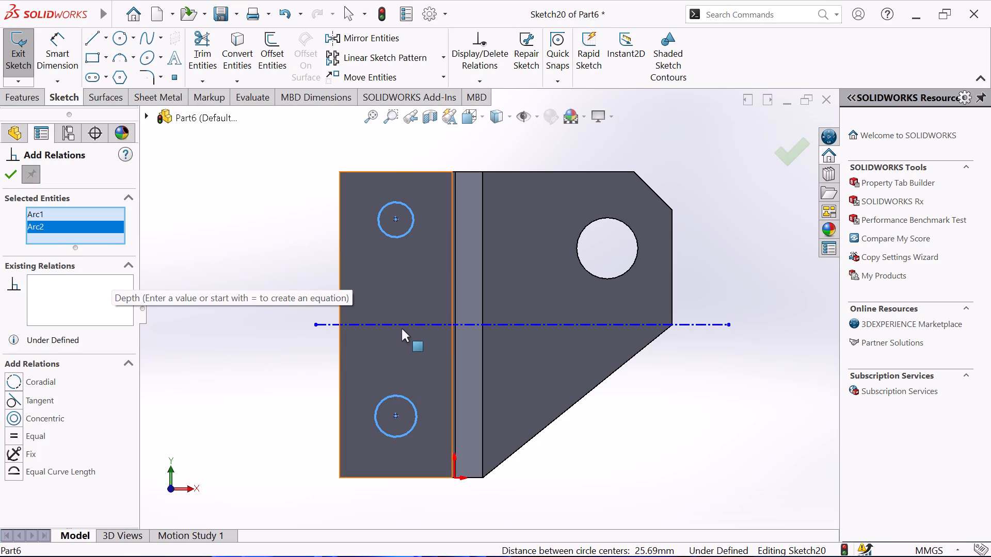
{"action": "left_click", "coordinate": [402, 323]}
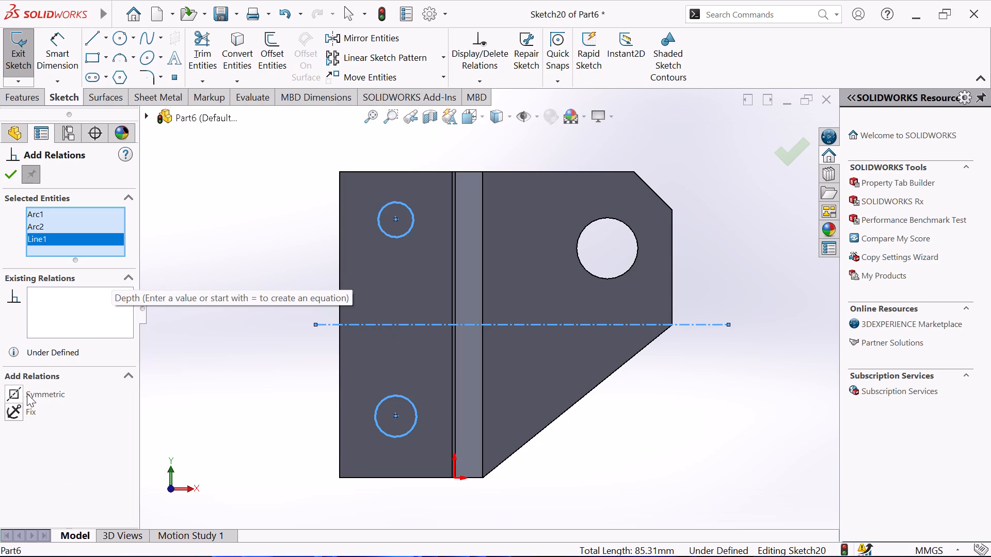
{"action": "left_click", "coordinate": [21, 392]}
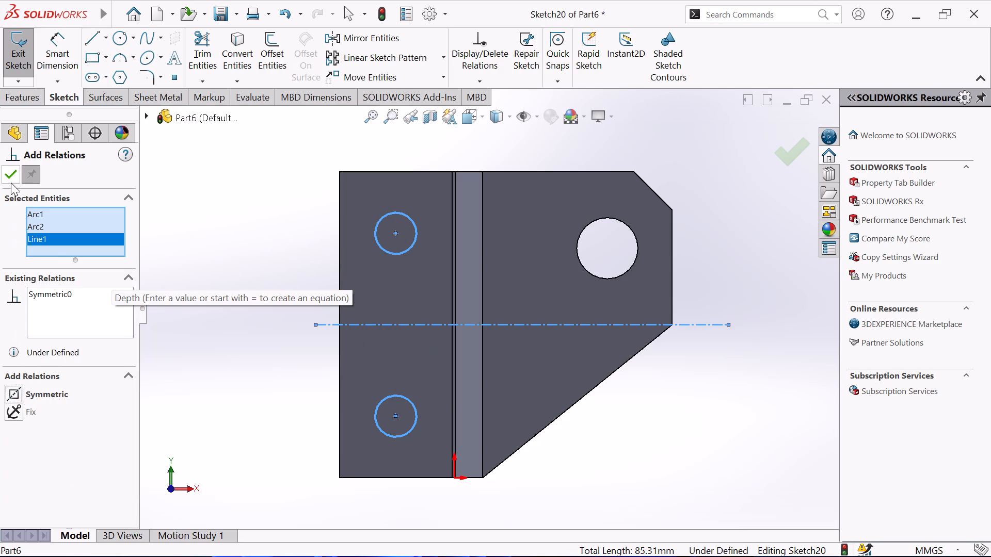
{"action": "left_click", "coordinate": [11, 181]}
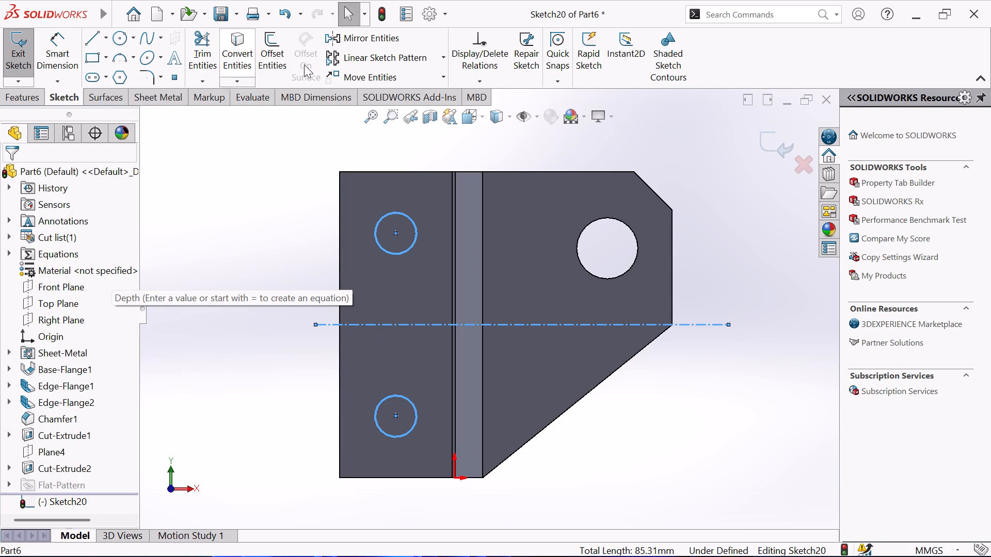
{"action": "right_click", "coordinate": [208, 189]}
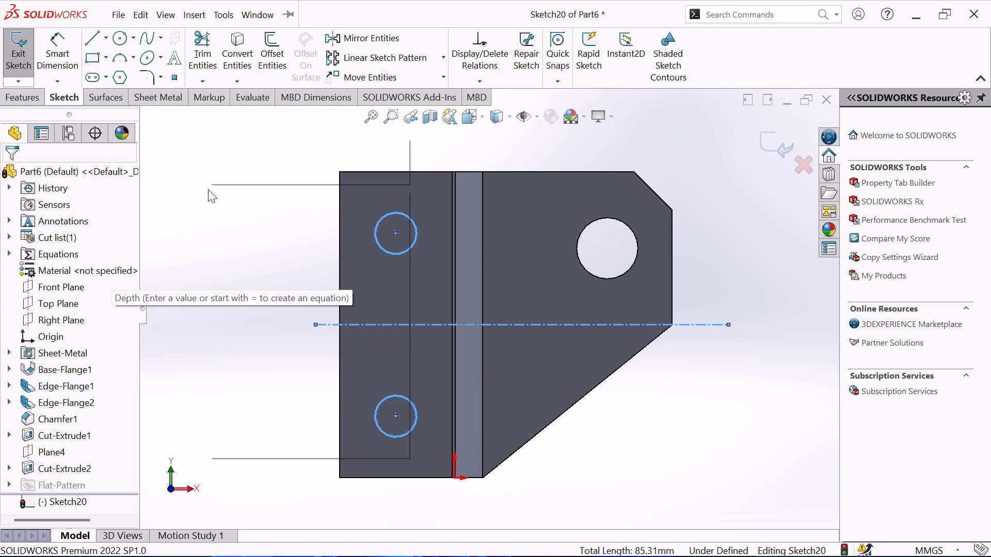
{"action": "left_click", "coordinate": [157, 211]}
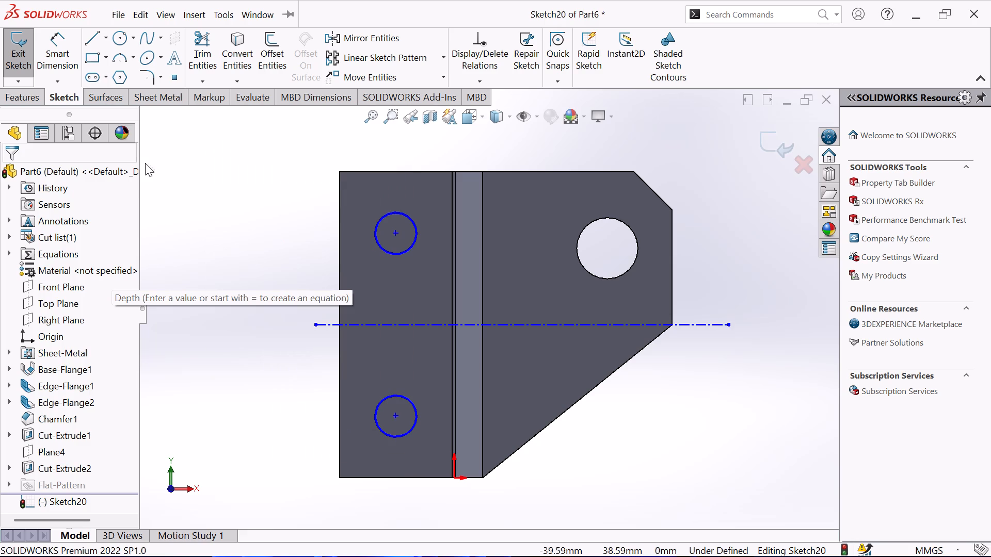
Dimension the vertical distance between the two circle centres as 20 mm.
{"action": "left_click", "coordinate": [52, 45]}
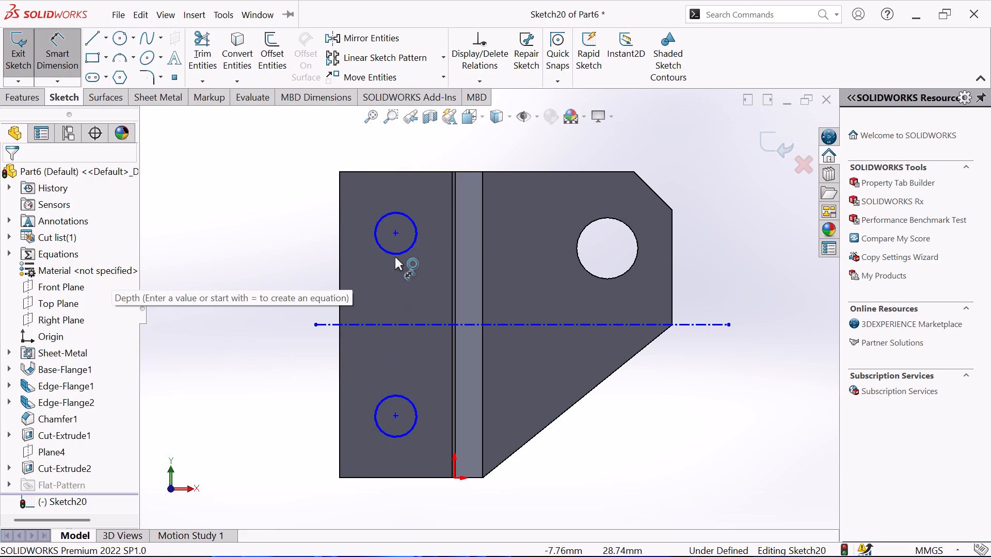
{"action": "left_click", "coordinate": [395, 257]}
{"action": "left_click", "coordinate": [409, 399]}
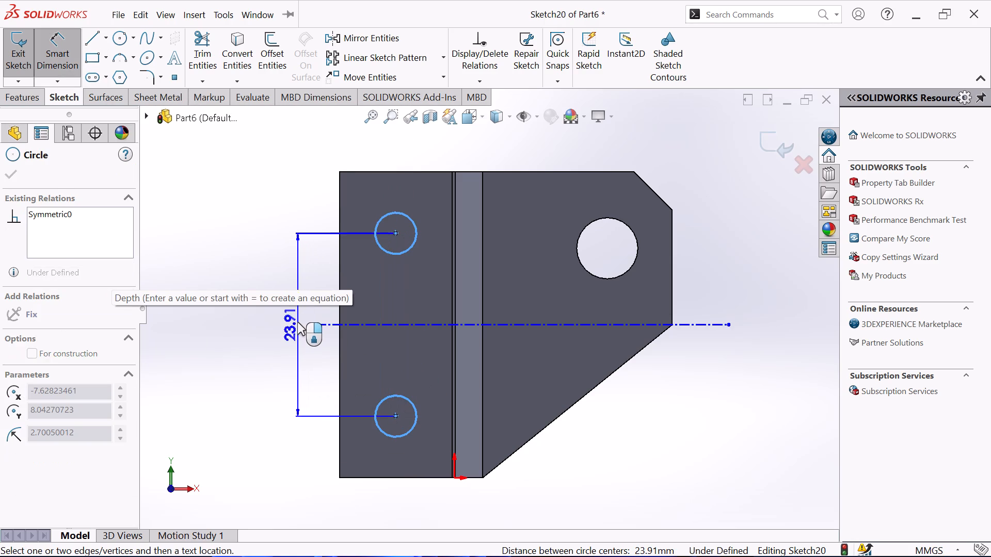
{"action": "left_click", "coordinate": [296, 320]}
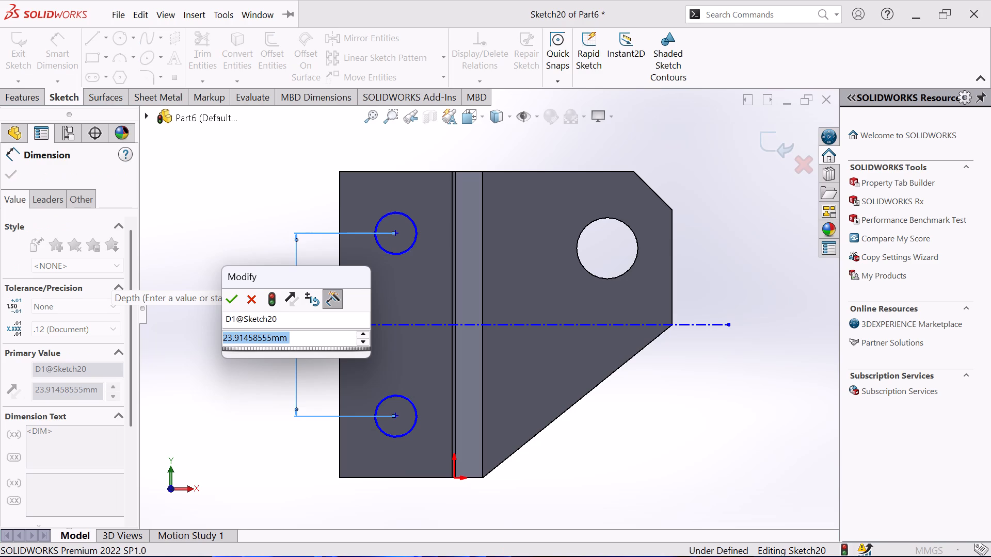
{"action": "key", "text": "2"}
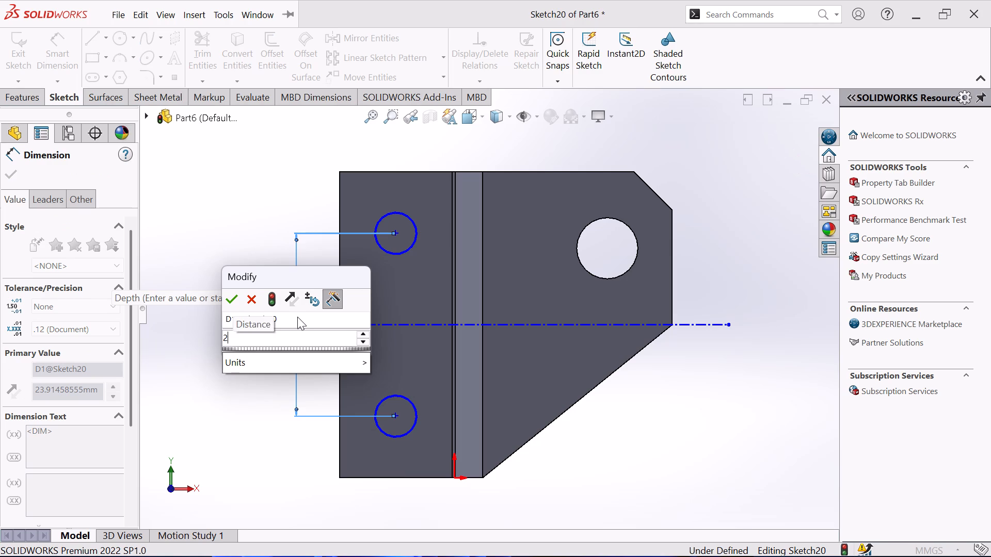
{"action": "key", "text": "0"}
{"action": "key", "text": "Return"}
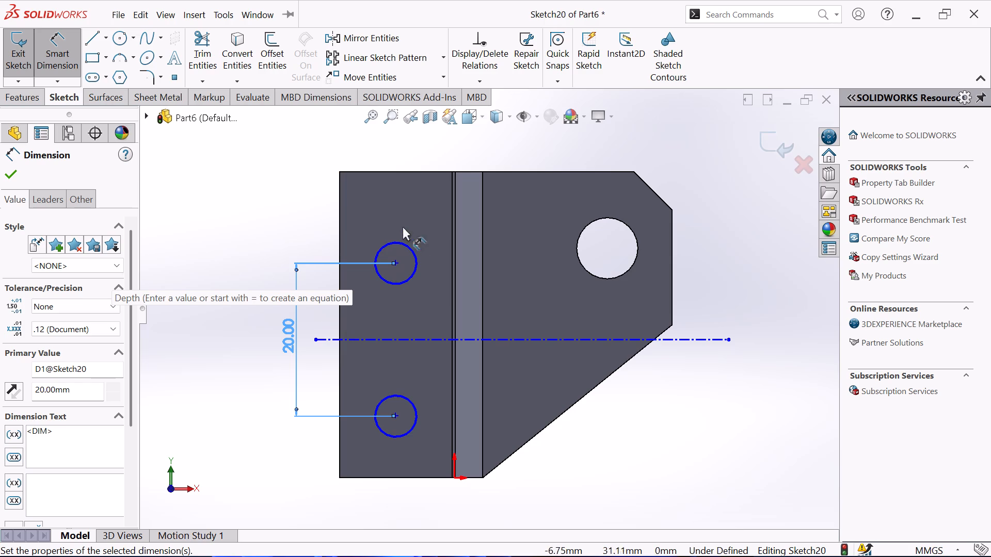
Dimension the upper circle's centre 10 mm vertically from the base flange's upper edge.
{"action": "left_click", "coordinate": [401, 171]}
{"action": "left_click", "coordinate": [396, 244]}
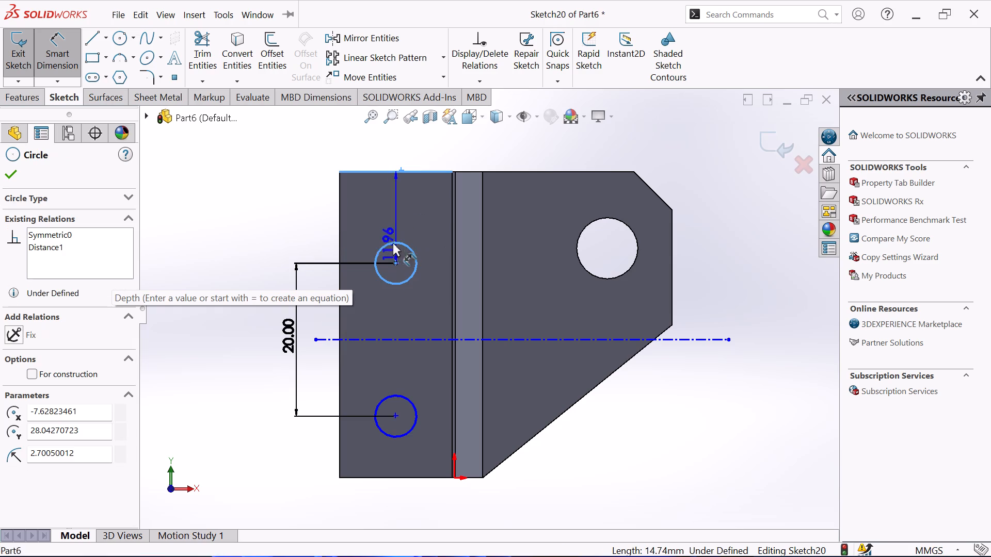
{"action": "left_click", "coordinate": [312, 209]}
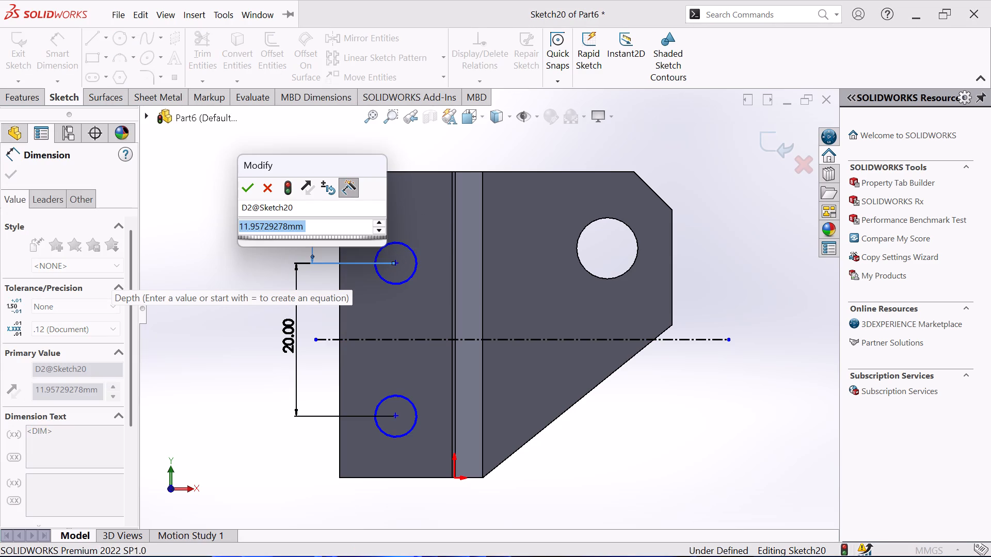
{"action": "type", "text": "10"}
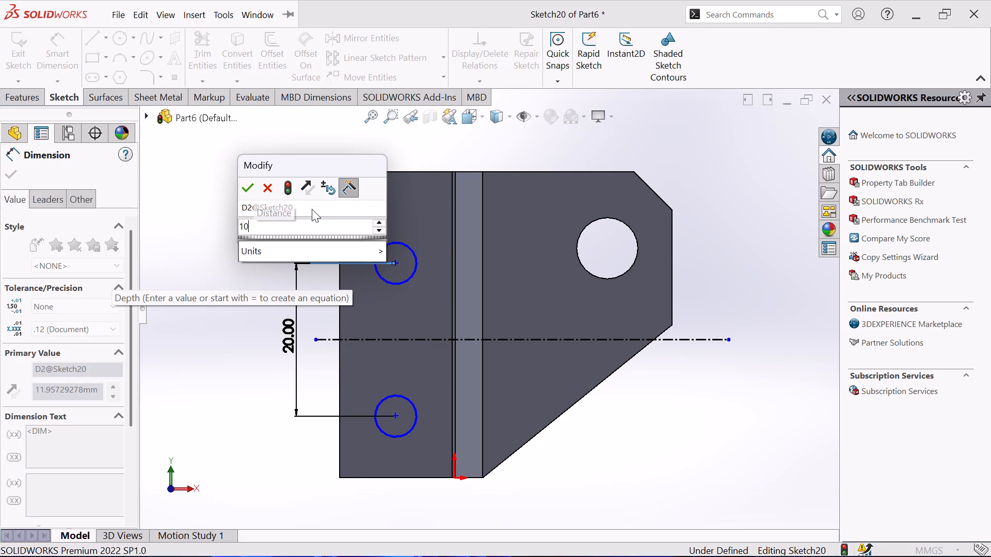
{"action": "key", "text": "Return"}
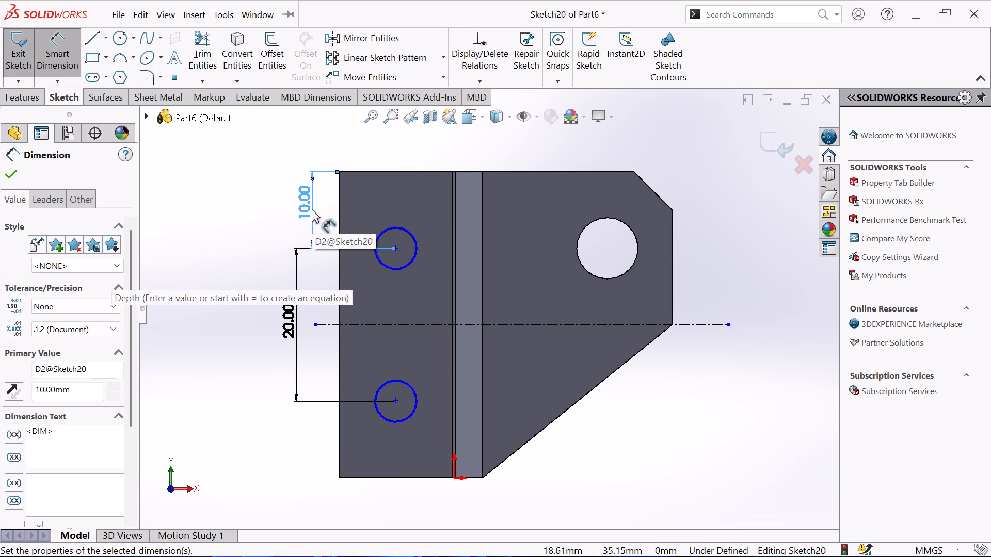
Dimension the upper circle's diameter as 5 mm.
{"action": "left_click", "coordinate": [417, 251]}
{"action": "left_click", "coordinate": [427, 208]}
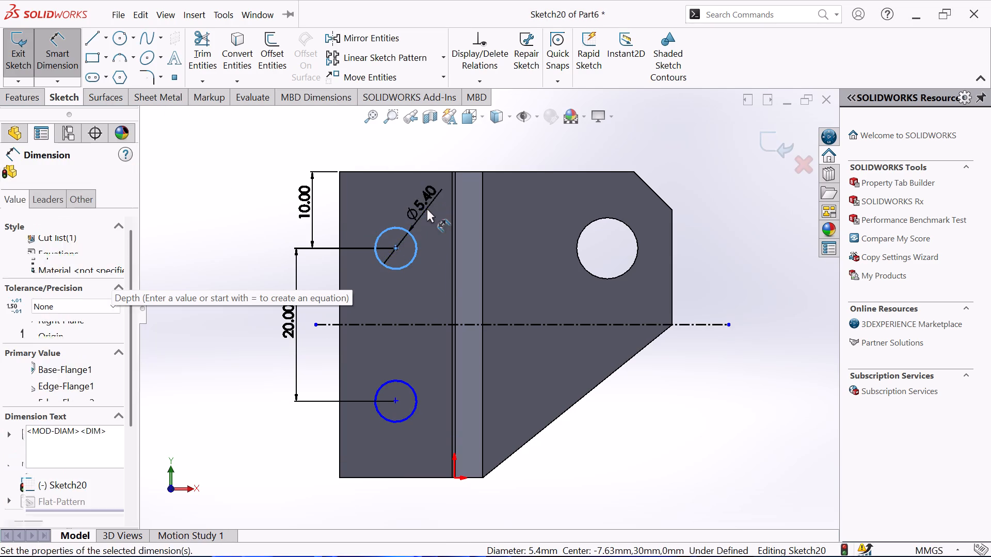
{"action": "key", "text": "5"}
{"action": "key", "text": "Return"}
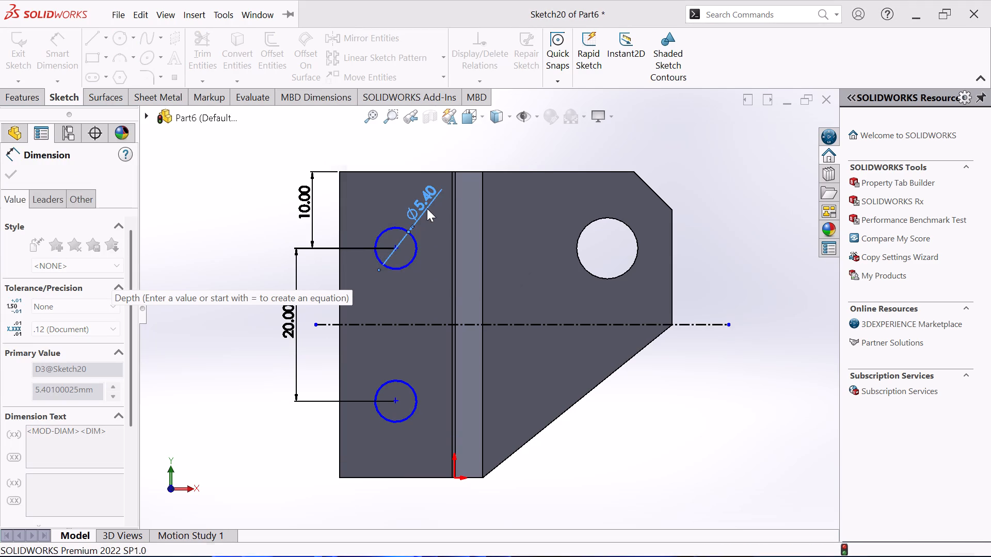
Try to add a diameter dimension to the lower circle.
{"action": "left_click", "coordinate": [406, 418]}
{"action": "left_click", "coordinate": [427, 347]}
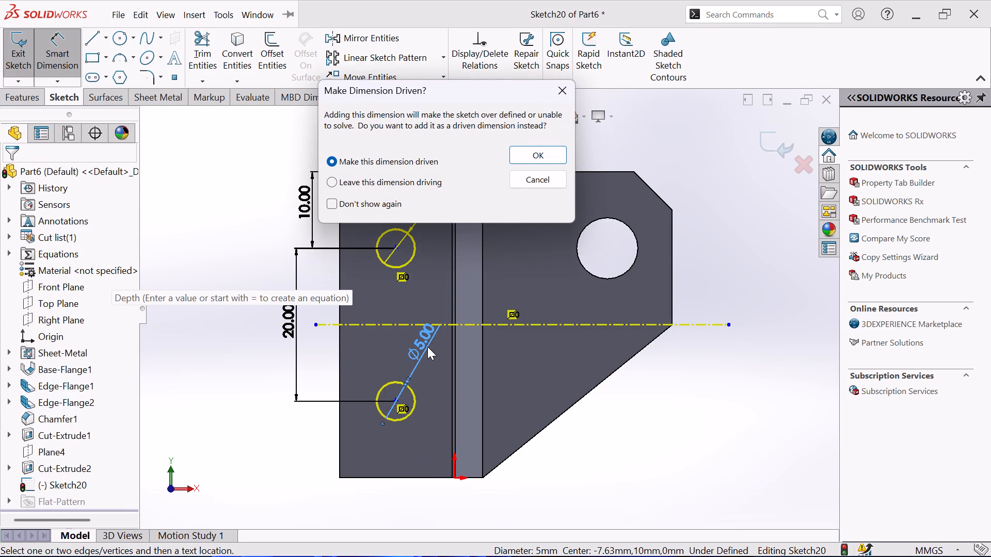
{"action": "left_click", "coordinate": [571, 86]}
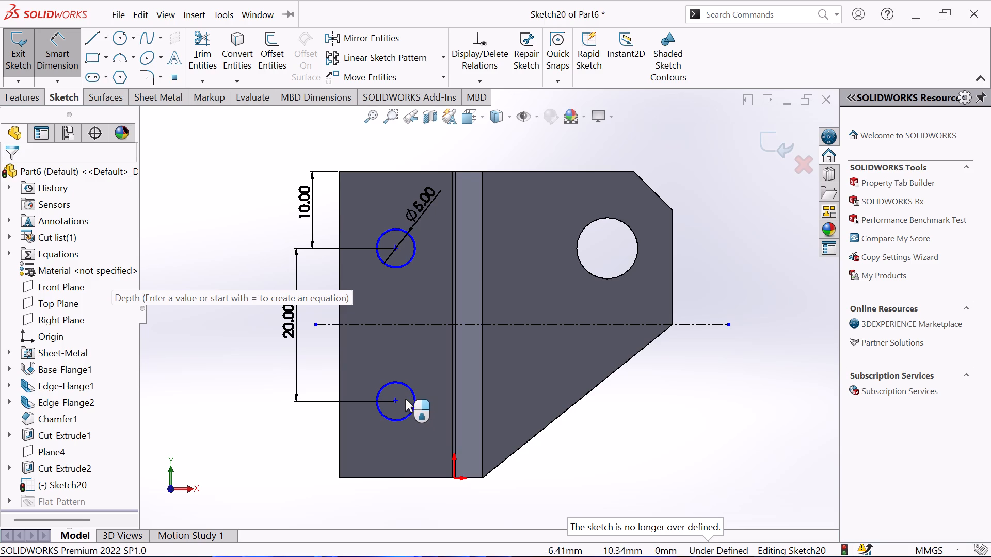
Dimension the lower circle's centre 7.5 mm horizontally from the base flange's outer vertical edge.
{"action": "left_click", "coordinate": [396, 383]}
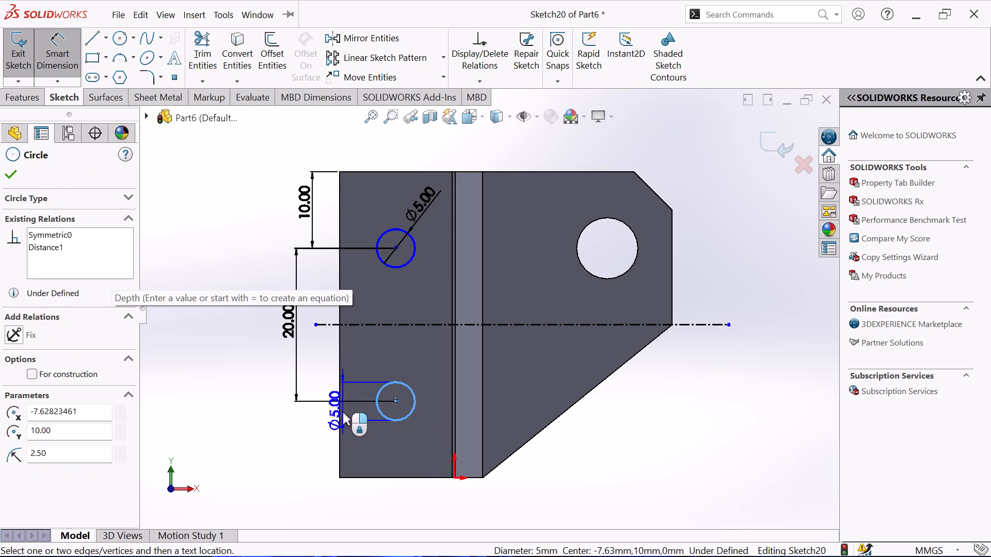
{"action": "left_click", "coordinate": [339, 411]}
{"action": "left_click", "coordinate": [348, 500]}
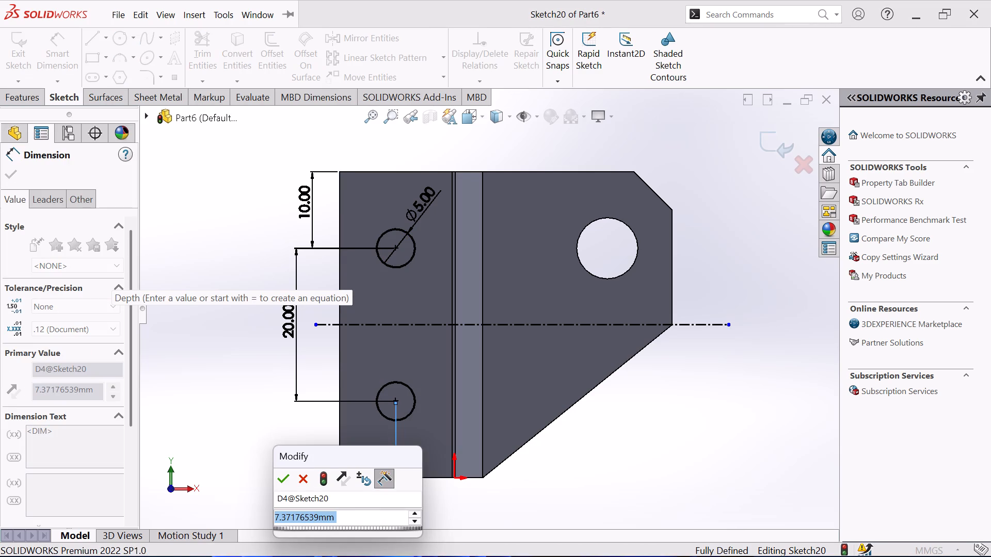
{"action": "type", "text": "7."}
{"action": "key", "text": "5"}
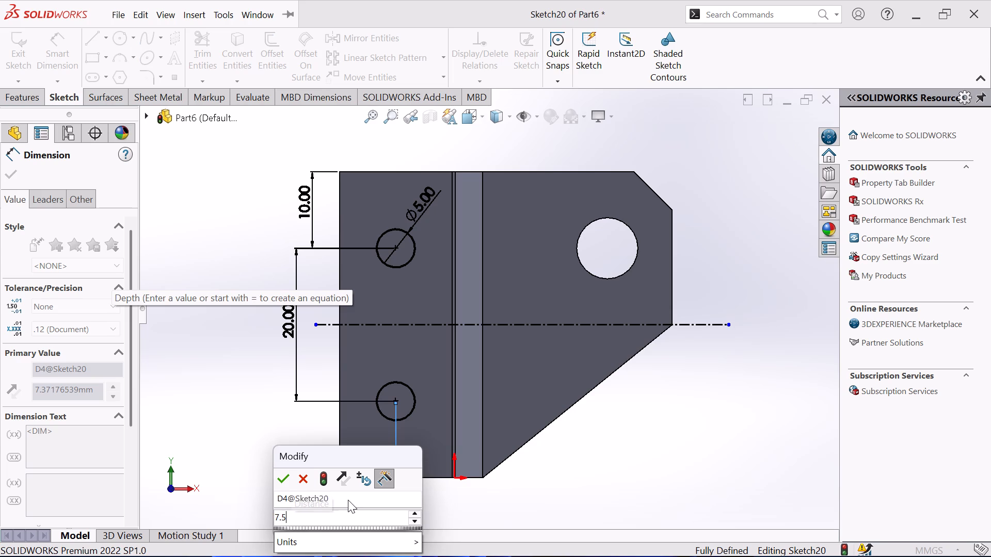
{"action": "key", "text": "Return"}
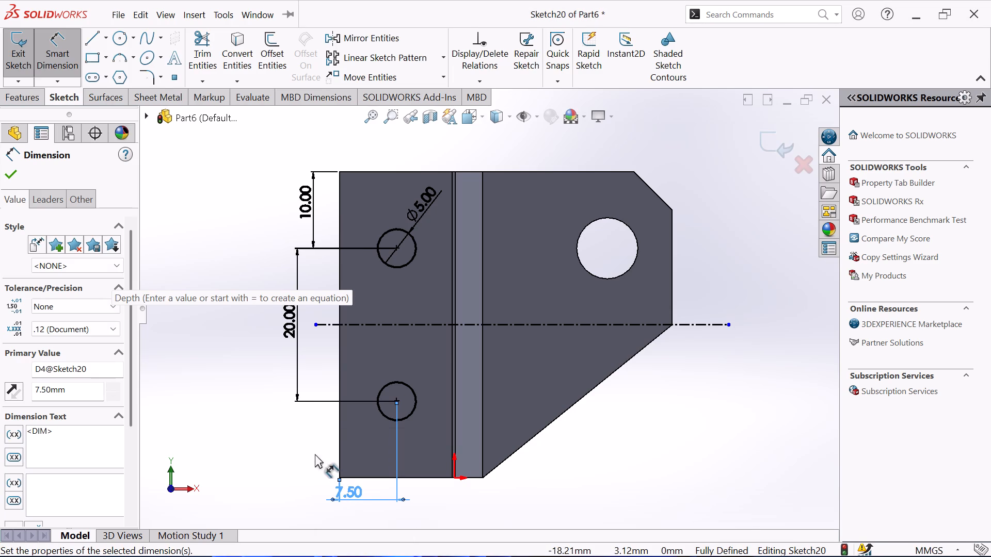
{"action": "right_click", "coordinate": [268, 431]}
{"action": "left_click", "coordinate": [316, 458]}
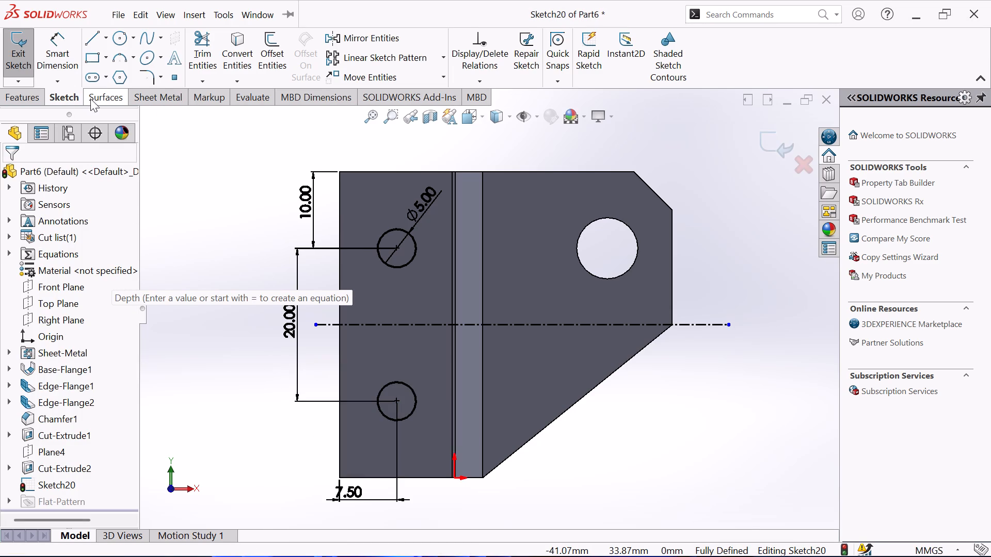
Extrude-cut the two 5 mm circles through the base flange with a blind depth of 10 mm.
{"action": "left_click", "coordinate": [22, 97]}
{"action": "left_click", "coordinate": [223, 50]}
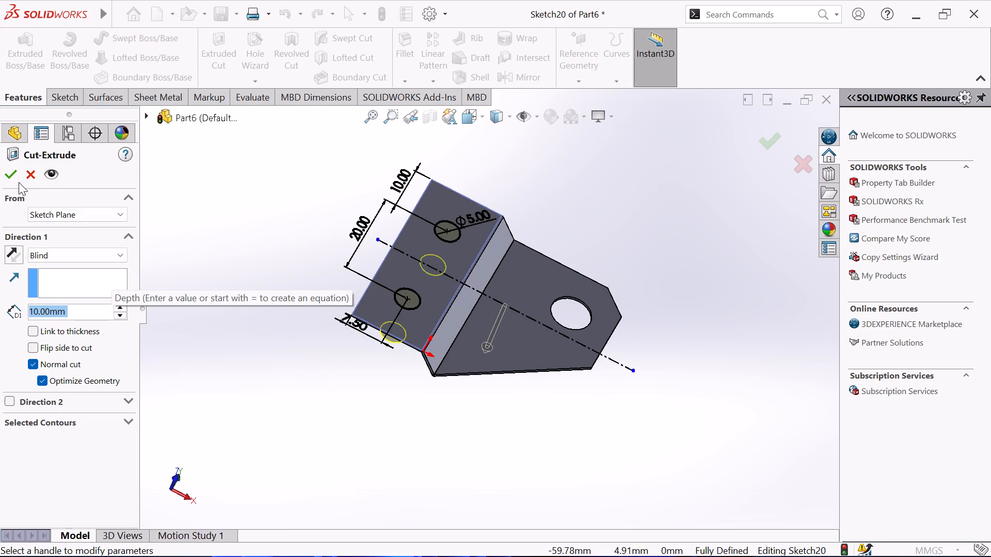
{"action": "left_click", "coordinate": [14, 179]}
{"action": "left_click", "coordinate": [220, 229]}
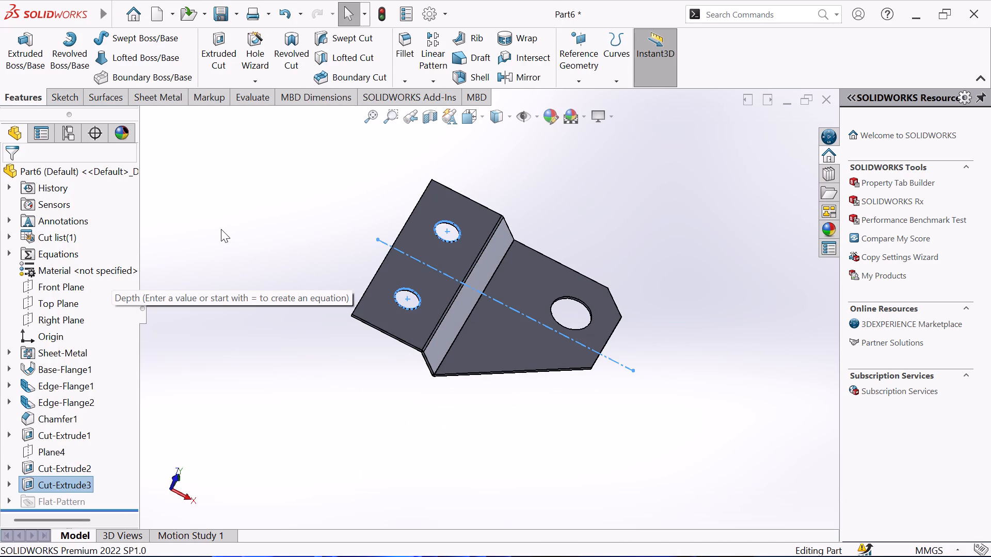
Examine the finished sheet metal part from several angles, including its bends, corner cuts and three holes.
{"action": "middle_click_drag", "start_coordinate": [258, 256], "coordinate": [260, 254]}
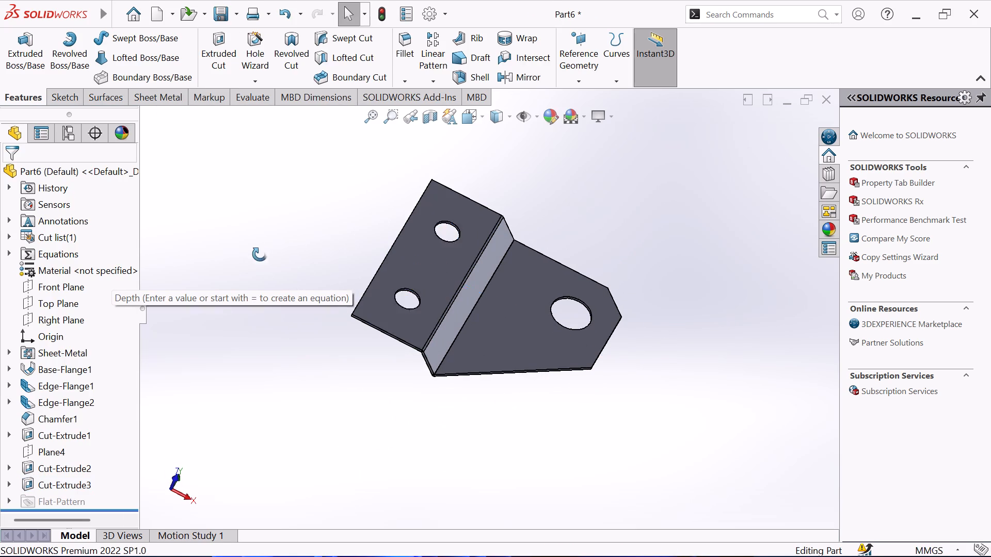
{"action": "middle_click_drag", "start_coordinate": [260, 254], "coordinate": [288, 312]}
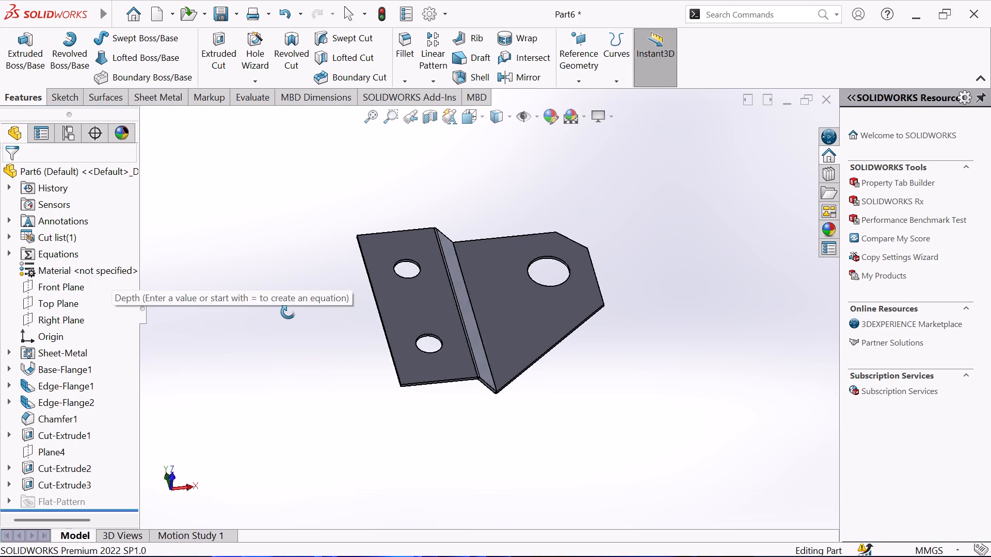
{"action": "middle_click_drag", "start_coordinate": [288, 312], "coordinate": [285, 316]}
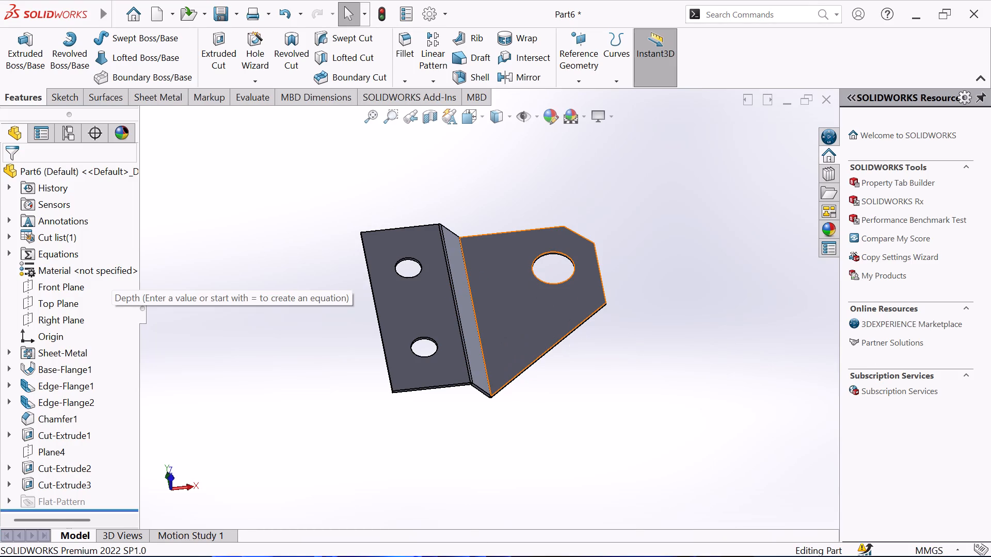
{"action": "scroll", "coordinate": [531, 335], "scroll_direction": "up", "scroll_amount": 1}
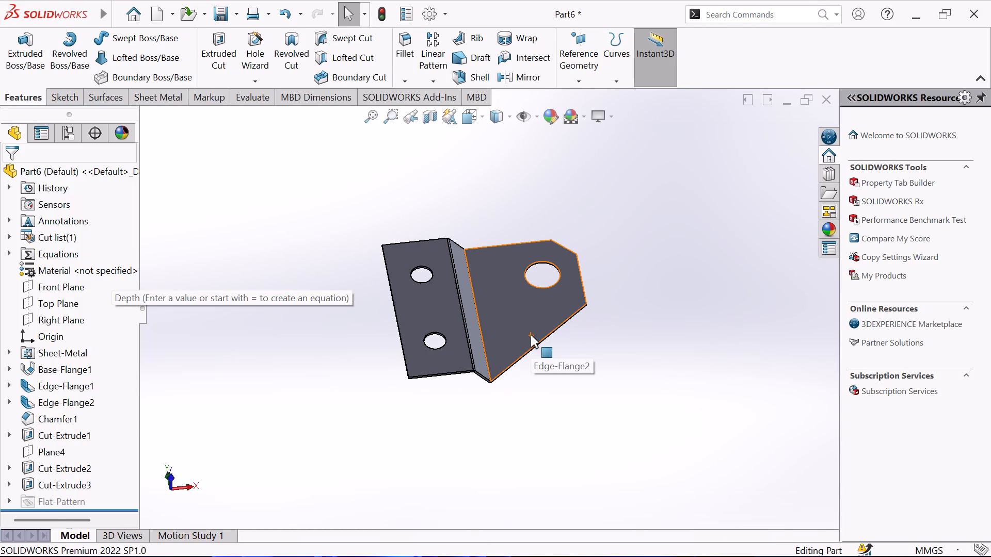
{"action": "scroll", "coordinate": [529, 326], "scroll_direction": "down", "scroll_amount": 1}
{"action": "middle_click_drag", "start_coordinate": [527, 323], "coordinate": [525, 194]}
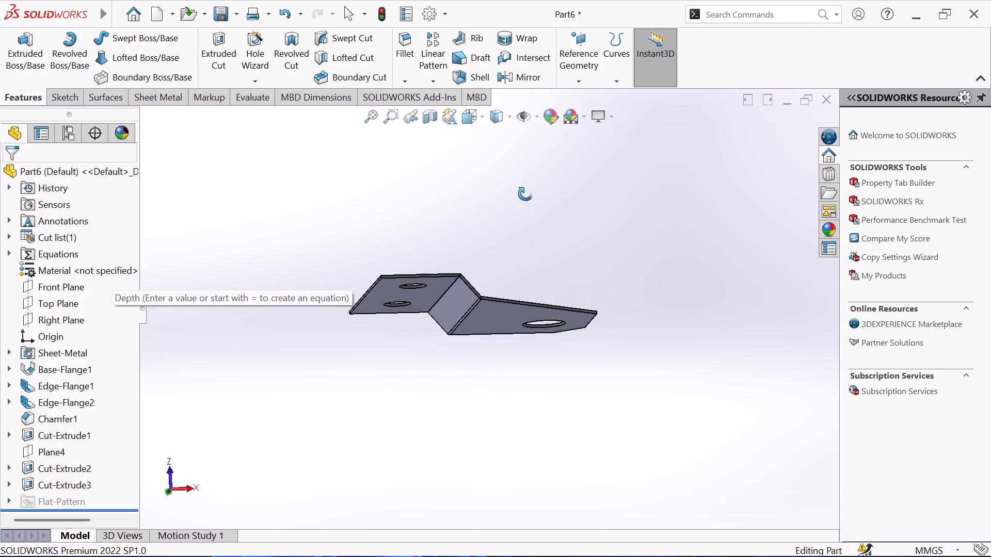
{"action": "middle_click_drag", "start_coordinate": [525, 194], "coordinate": [435, 312]}
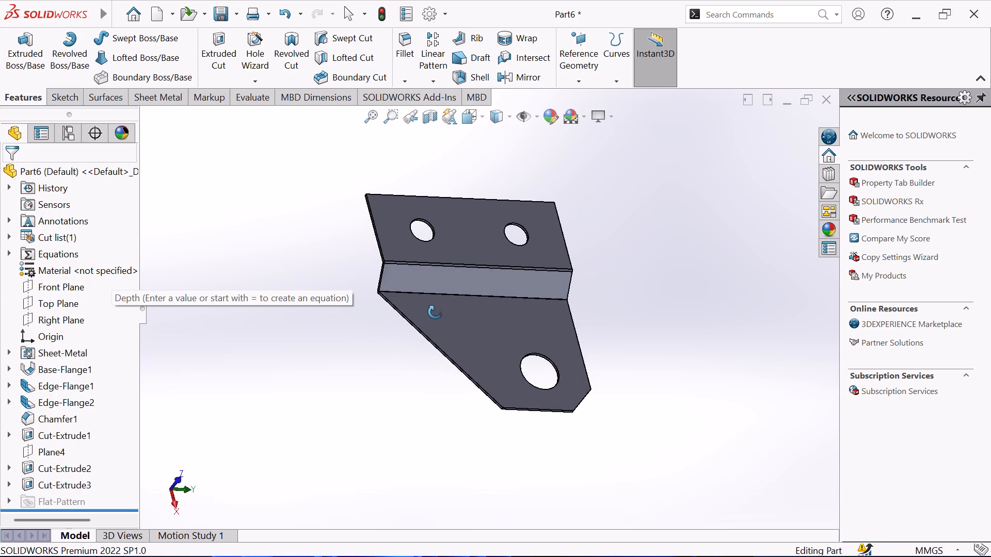
{"action": "middle_click_drag", "start_coordinate": [435, 312], "coordinate": [460, 328]}
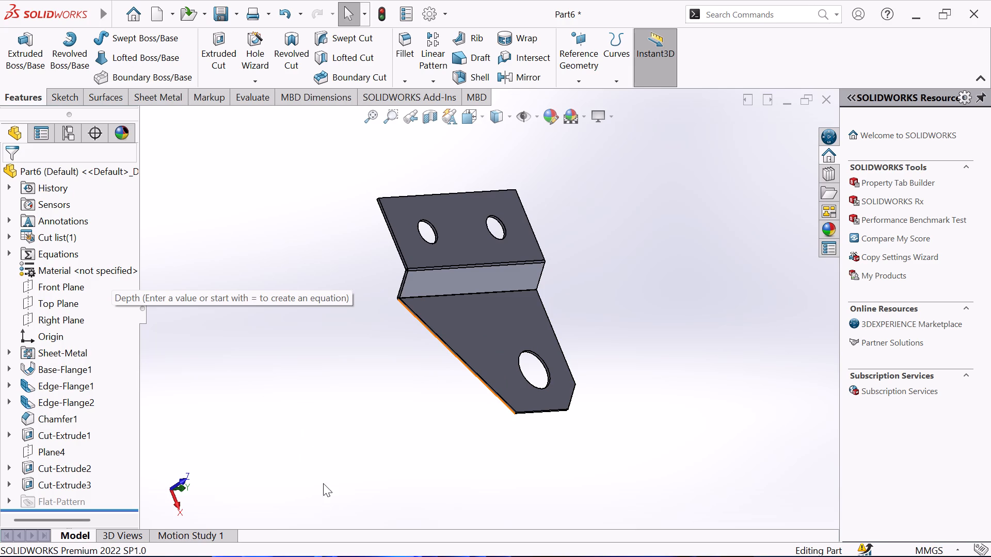
{"action": "scroll", "coordinate": [471, 234], "scroll_direction": "down", "scroll_amount": 1}
{"action": "middle_click_drag", "start_coordinate": [471, 234], "coordinate": [579, 287]}
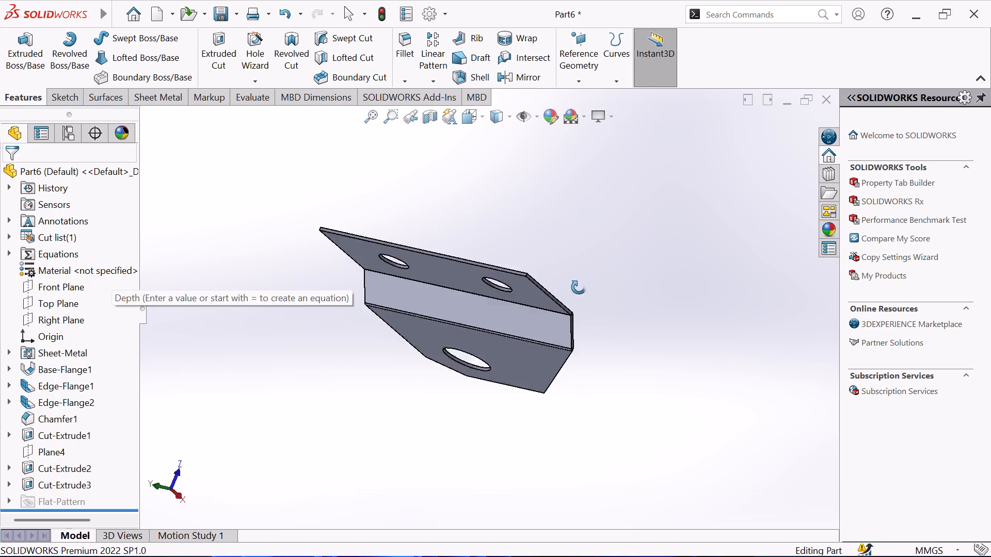
{"action": "middle_click_drag", "start_coordinate": [579, 287], "coordinate": [558, 329]}
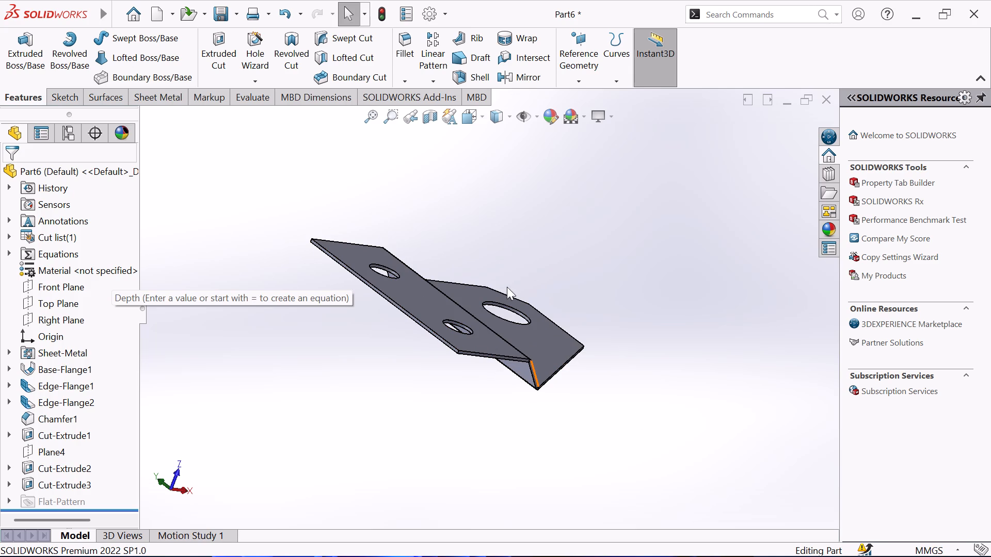
{"action": "middle_click_drag", "start_coordinate": [495, 292], "coordinate": [433, 349]}
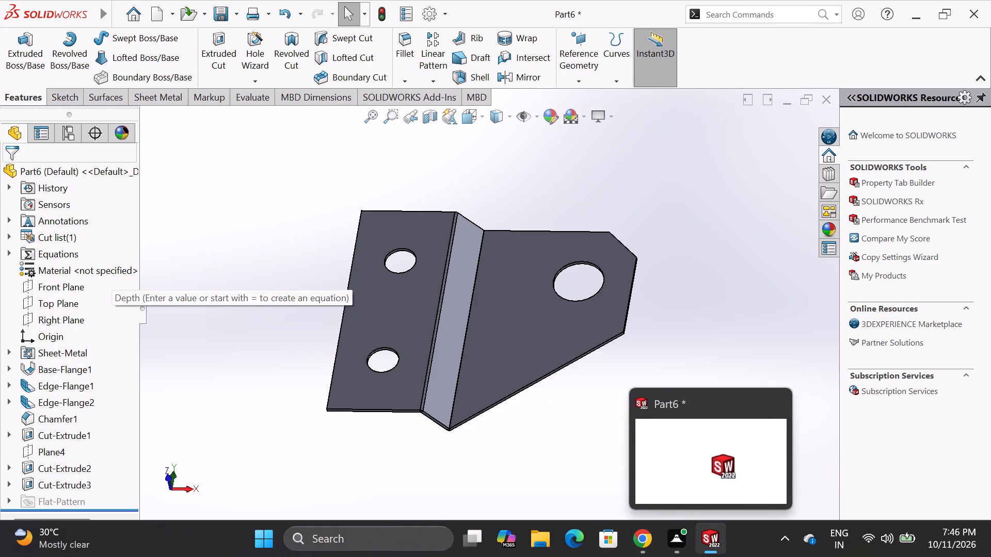
{"action": "scroll", "coordinate": [526, 269], "scroll_direction": "up", "scroll_amount": 1}
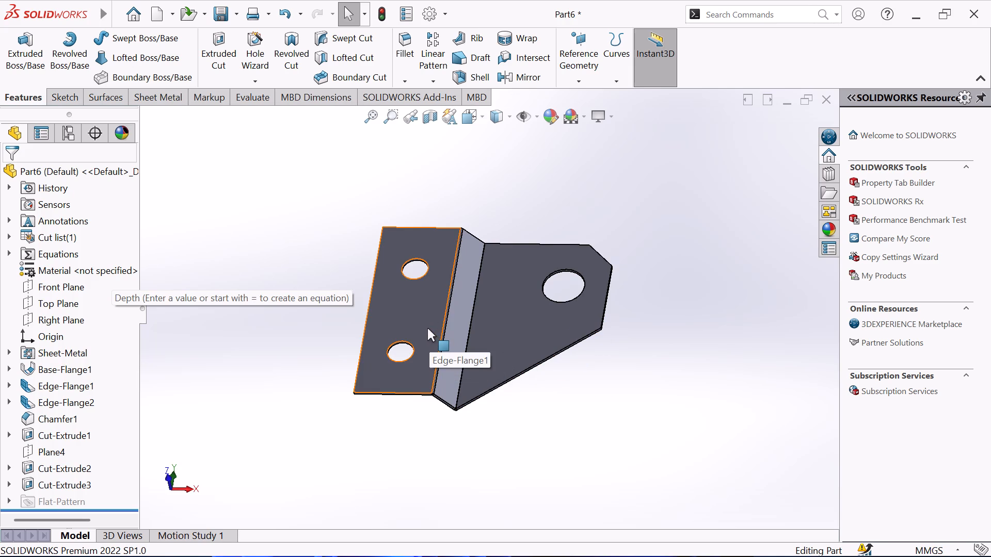
{"action": "scroll", "coordinate": [427, 328], "scroll_direction": "up", "scroll_amount": 1}
{"action": "scroll", "coordinate": [449, 306], "scroll_direction": "down", "scroll_amount": 2}
{"action": "middle_click_drag", "start_coordinate": [445, 320], "coordinate": [445, 317]}
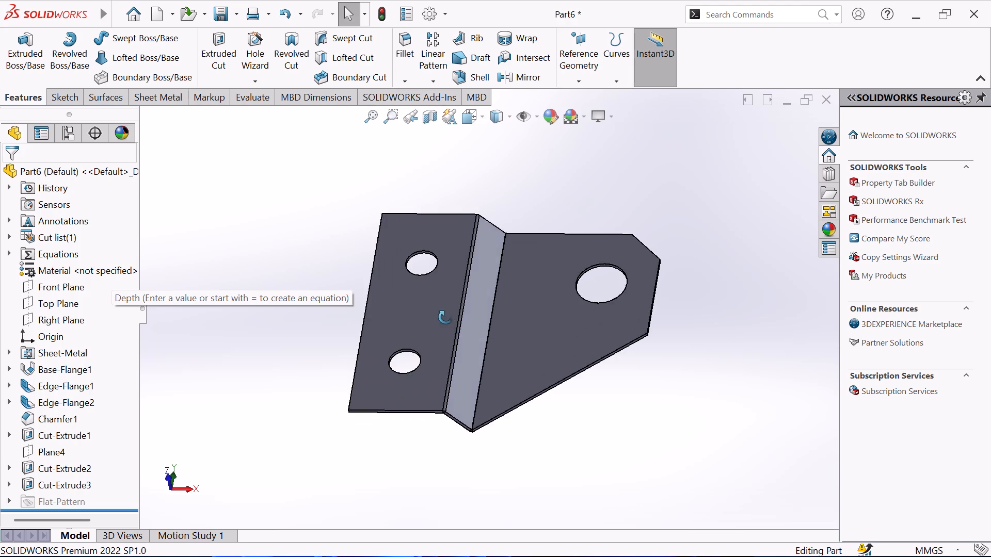
{"action": "middle_click_drag", "start_coordinate": [445, 317], "coordinate": [467, 287]}
{"action": "scroll", "coordinate": [468, 293], "scroll_direction": "down", "scroll_amount": 2}
{"action": "middle_click_drag", "start_coordinate": [468, 303], "coordinate": [463, 245]}
{"action": "middle_click_drag", "start_coordinate": [462, 245], "coordinate": [448, 256]}
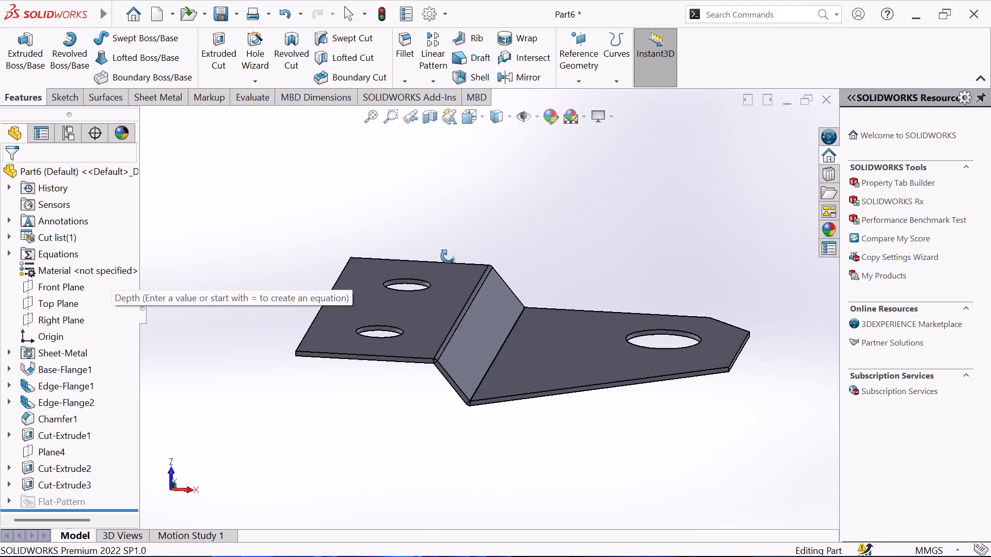
{"action": "middle_click_drag", "start_coordinate": [448, 256], "coordinate": [442, 261]}
{"action": "scroll", "coordinate": [460, 329], "scroll_direction": "down", "scroll_amount": 1}
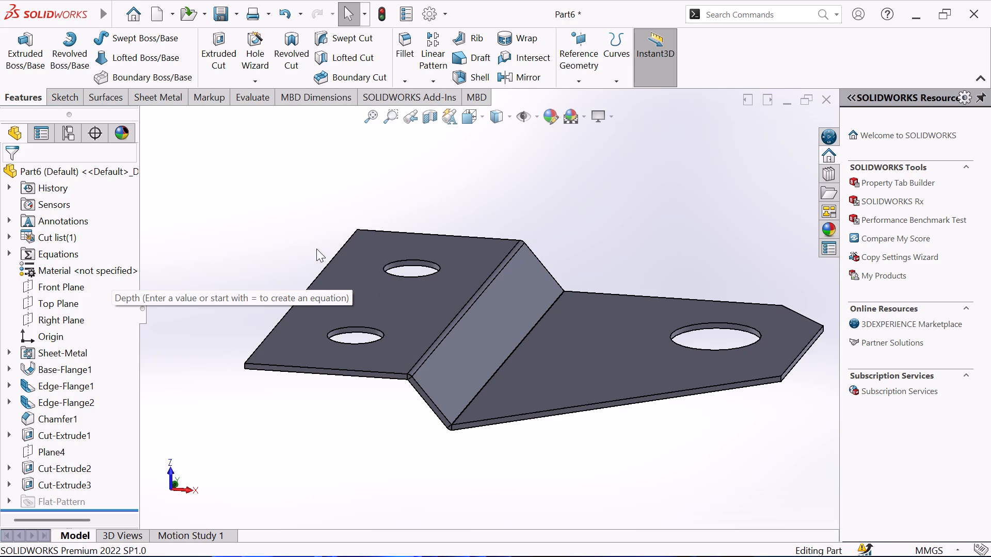
{"action": "scroll", "coordinate": [325, 228], "scroll_direction": "up", "scroll_amount": 1}
{"action": "scroll", "coordinate": [388, 289], "scroll_direction": "down", "scroll_amount": 1}
{"action": "scroll", "coordinate": [540, 374], "scroll_direction": "up", "scroll_amount": 1}
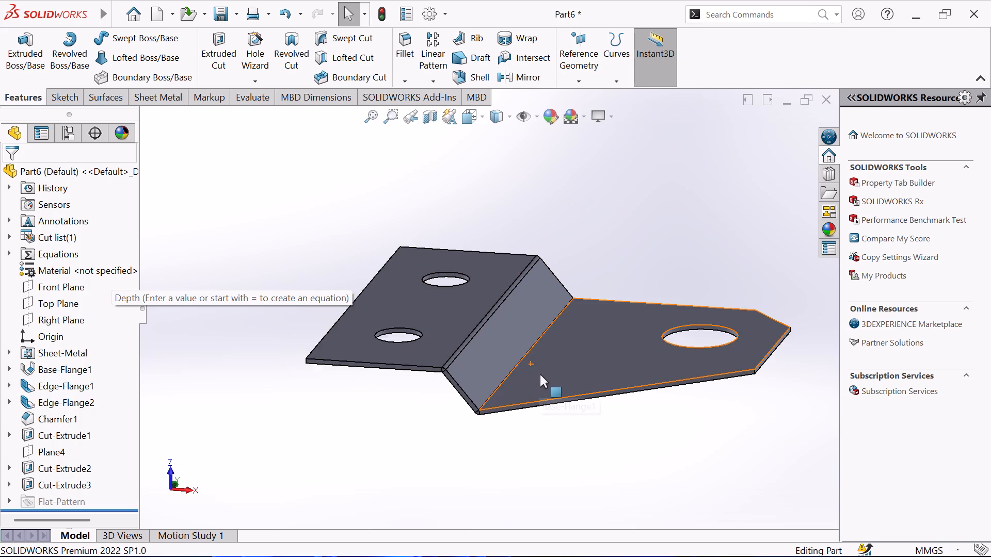
{"action": "middle_click_drag", "start_coordinate": [540, 374], "coordinate": [553, 375]}
{"action": "middle_click", "coordinate": [553, 375]}
{"action": "middle_click_drag", "start_coordinate": [553, 379], "coordinate": [530, 498]}
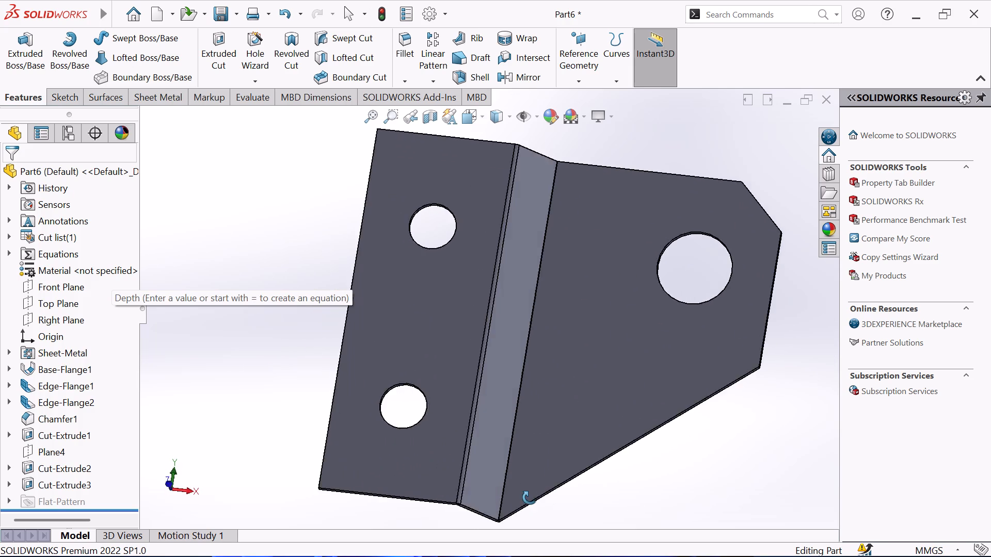
{"action": "middle_click_drag", "start_coordinate": [530, 498], "coordinate": [544, 453]}
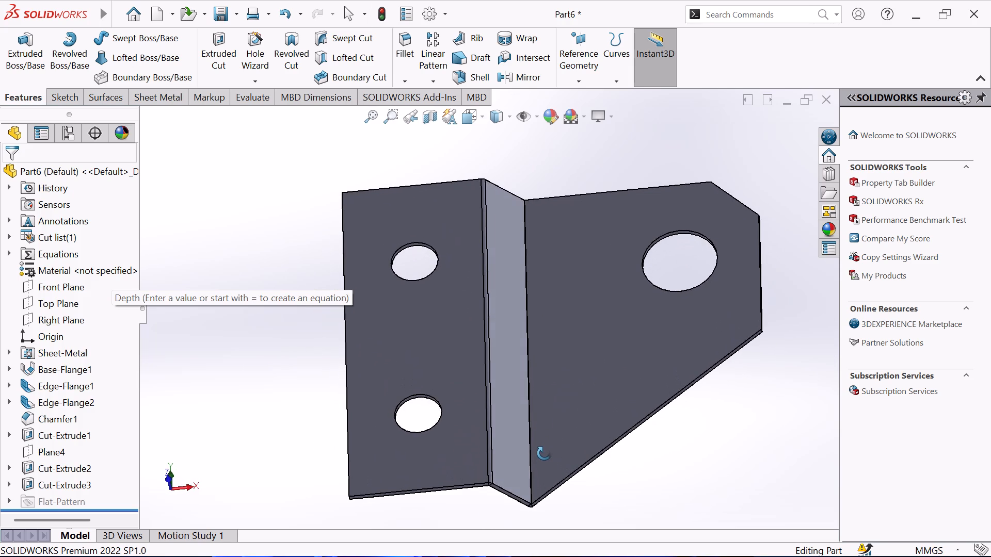
{"action": "middle_click_drag", "start_coordinate": [544, 453], "coordinate": [546, 415]}
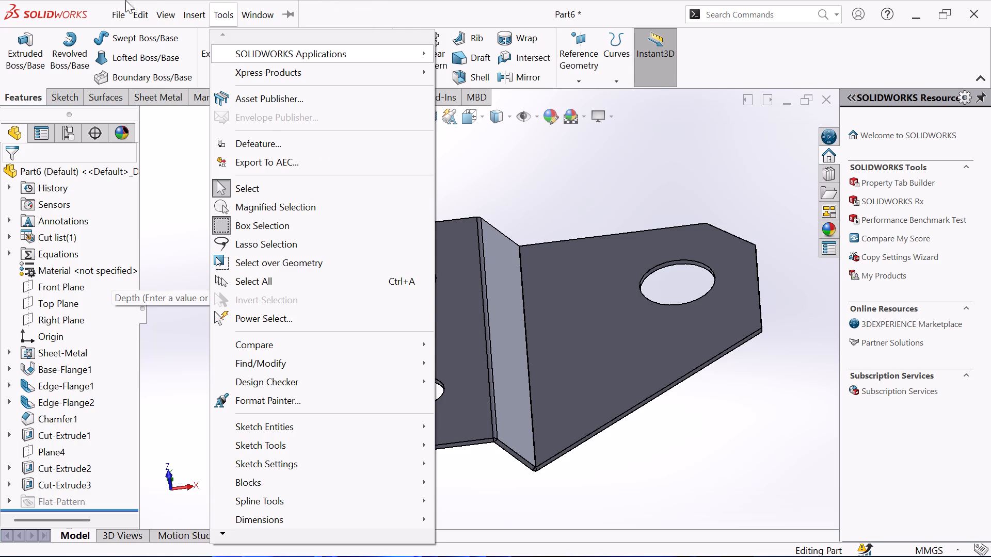
{"action": "scroll", "coordinate": [459, 292], "scroll_direction": "up", "scroll_amount": 3}
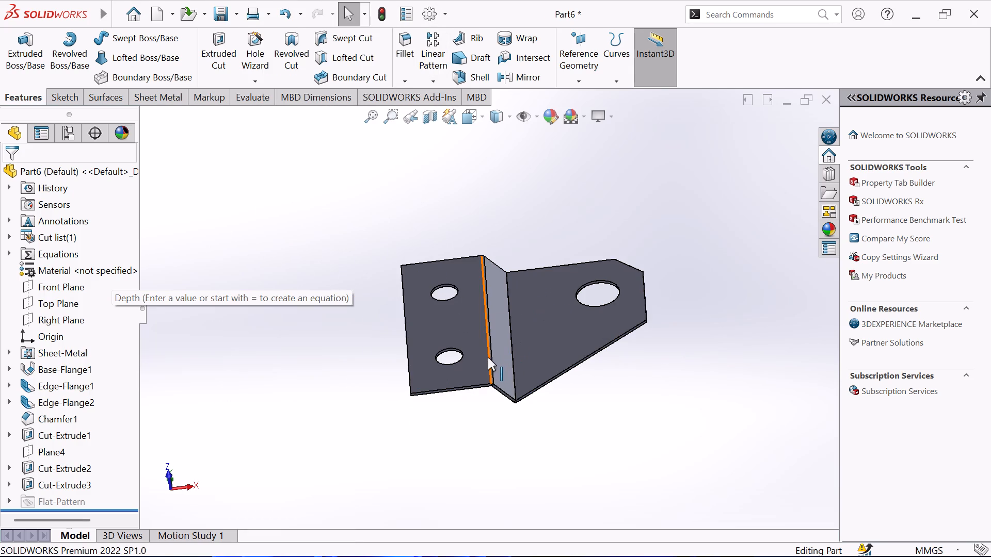
{"action": "scroll", "coordinate": [487, 357], "scroll_direction": "up", "scroll_amount": 1}
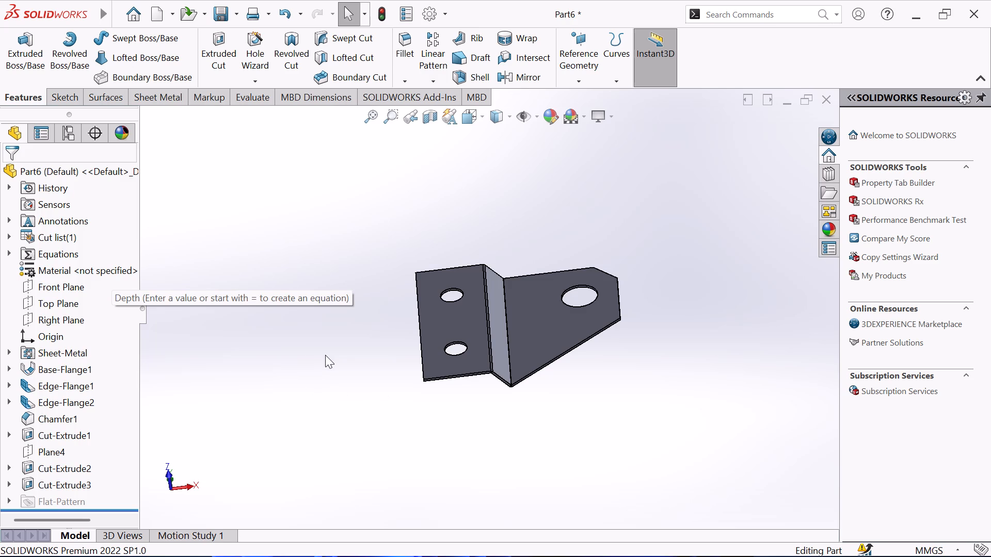
{"action": "scroll", "coordinate": [551, 309], "scroll_direction": "up", "scroll_amount": 2}
{"action": "scroll", "coordinate": [551, 309], "scroll_direction": "down", "scroll_amount": 3}
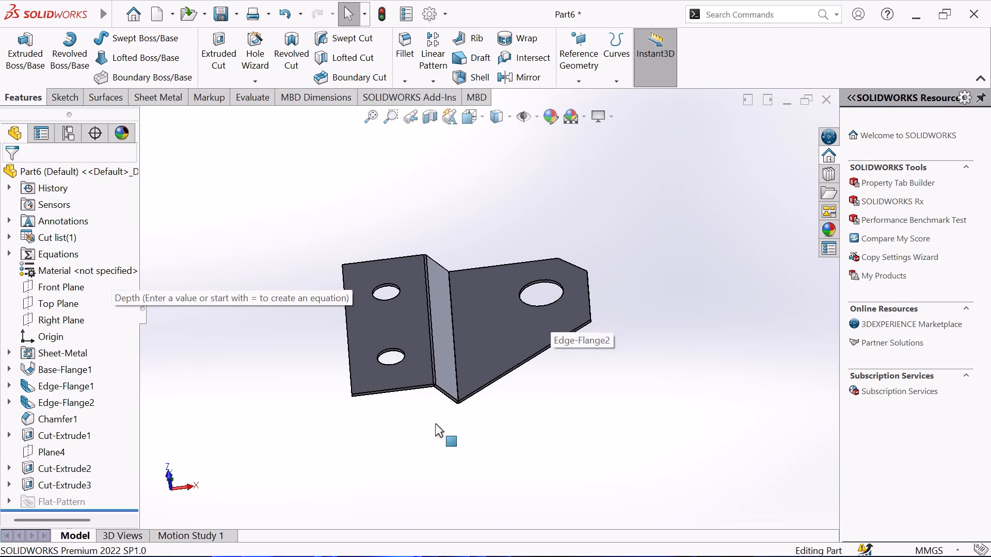
{"action": "middle_click_drag", "start_coordinate": [433, 422], "coordinate": [424, 323]}
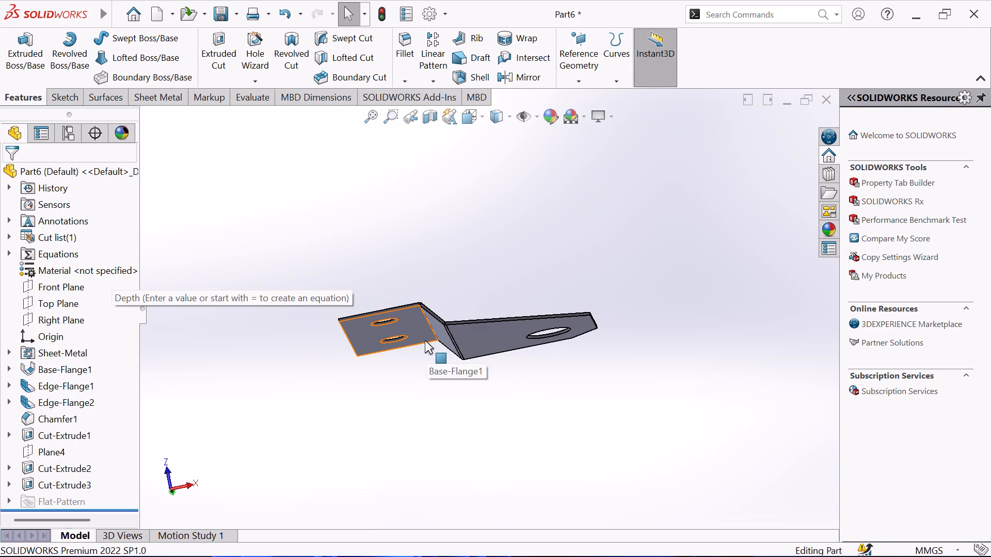
{"action": "middle_click_drag", "start_coordinate": [424, 340], "coordinate": [414, 346]}
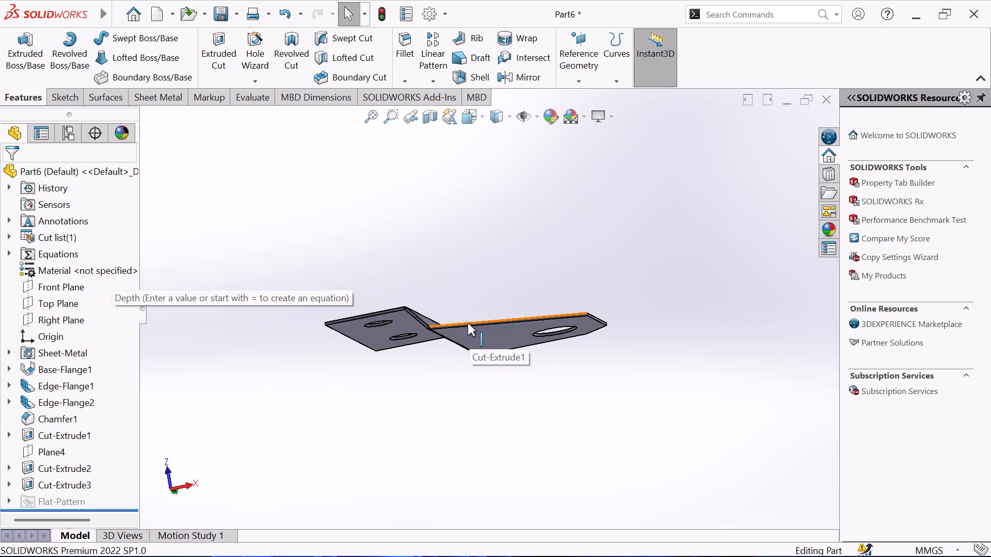
{"action": "middle_click_drag", "start_coordinate": [468, 323], "coordinate": [443, 386]}
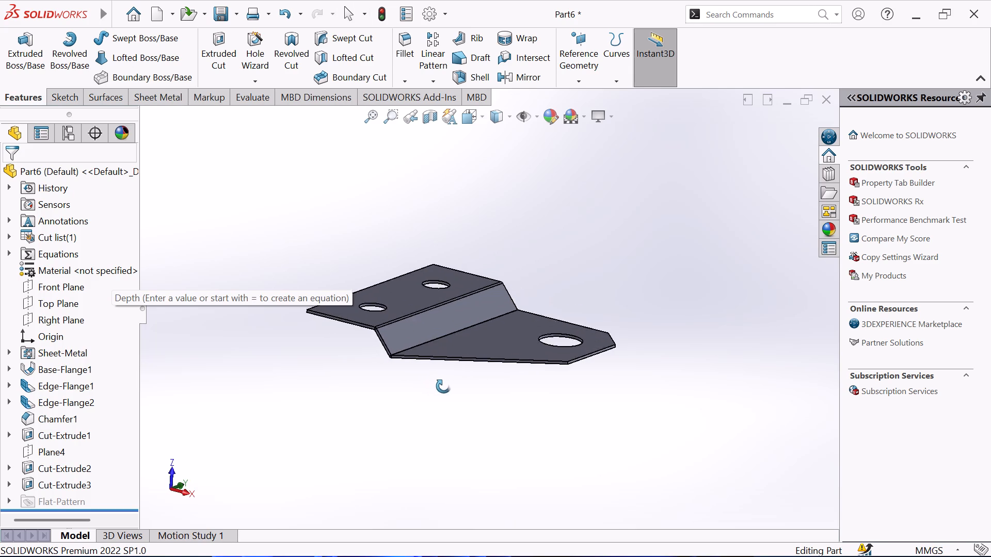
{"action": "middle_click_drag", "start_coordinate": [443, 386], "coordinate": [444, 388]}
{"action": "middle_click", "coordinate": [418, 406]}
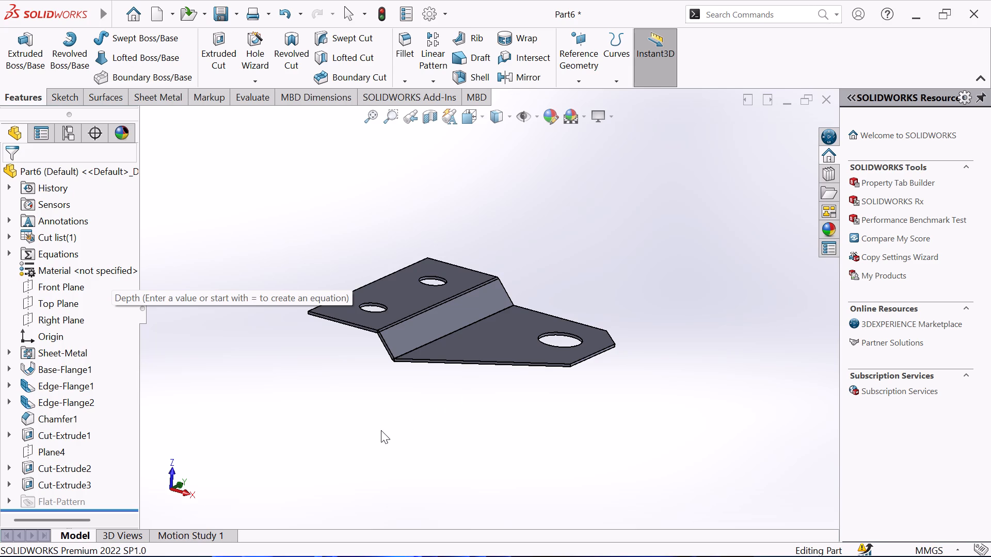
{"action": "middle_click_drag", "start_coordinate": [479, 343], "coordinate": [504, 297]}
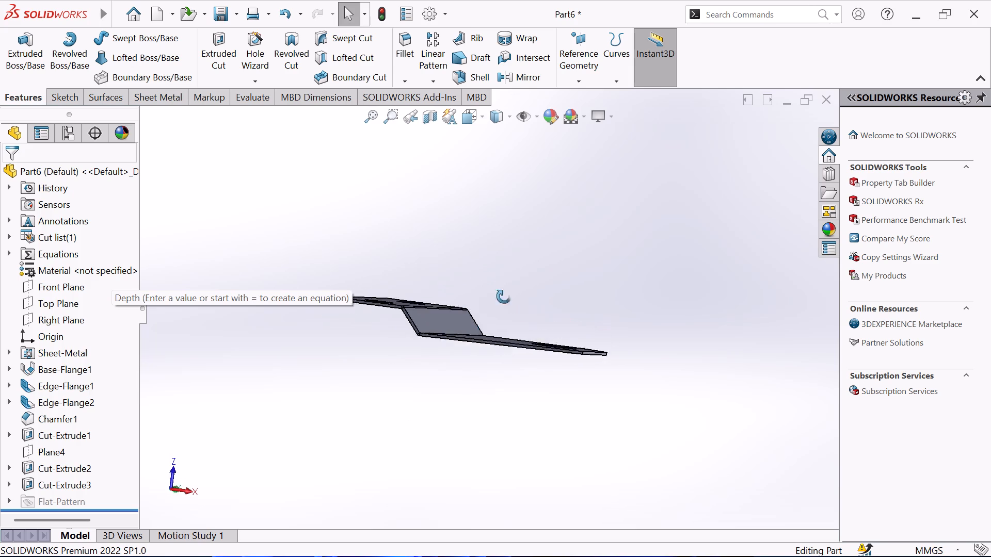
{"action": "middle_click_drag", "start_coordinate": [504, 297], "coordinate": [506, 291]}
{"action": "scroll", "coordinate": [413, 327], "scroll_direction": "down", "scroll_amount": 1}
{"action": "middle_click_drag", "start_coordinate": [424, 312], "coordinate": [430, 317]}
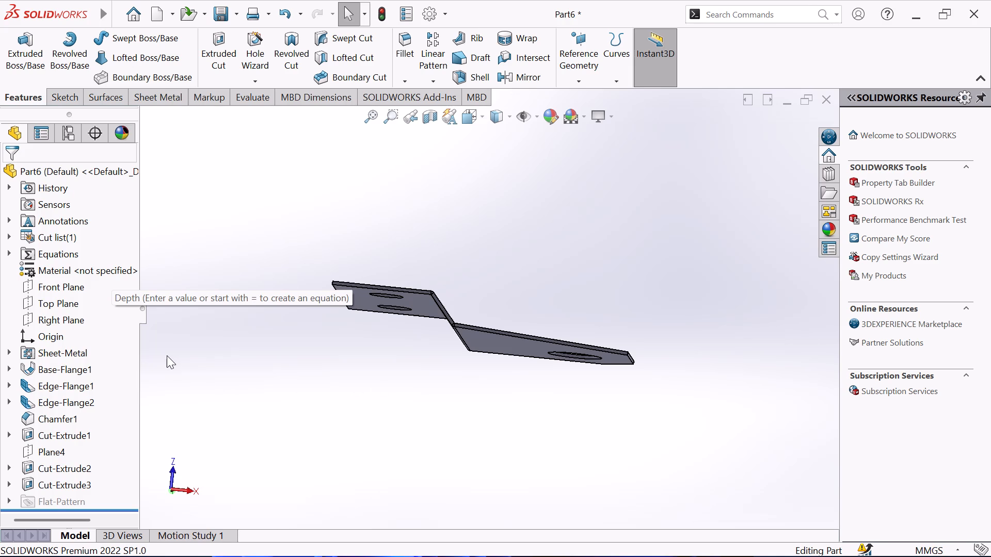
{"action": "scroll", "coordinate": [356, 453], "scroll_direction": "up", "scroll_amount": 1}
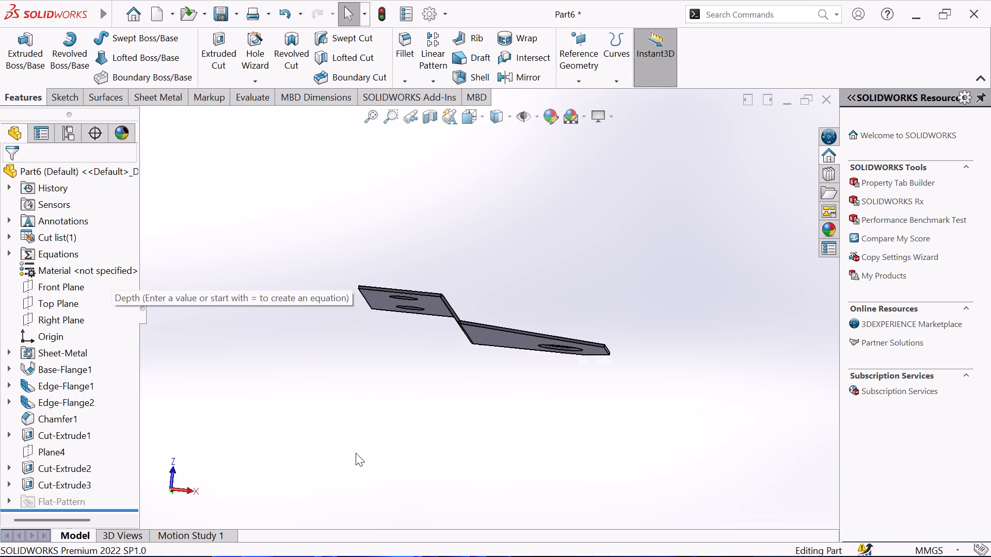
Examine the sheet metal part from all sides, including its flange bends, the angled corner cuts and the three holes.
{"action": "scroll", "coordinate": [356, 453], "scroll_direction": "up", "scroll_amount": 1}
{"action": "middle_click_drag", "start_coordinate": [356, 453], "coordinate": [363, 475]}
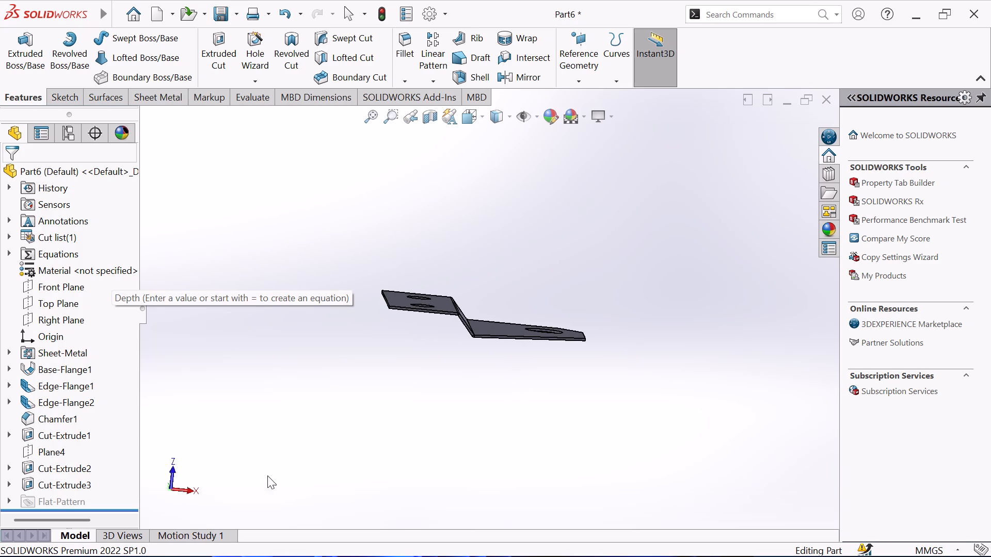
{"action": "scroll", "coordinate": [481, 290], "scroll_direction": "down", "scroll_amount": 2}
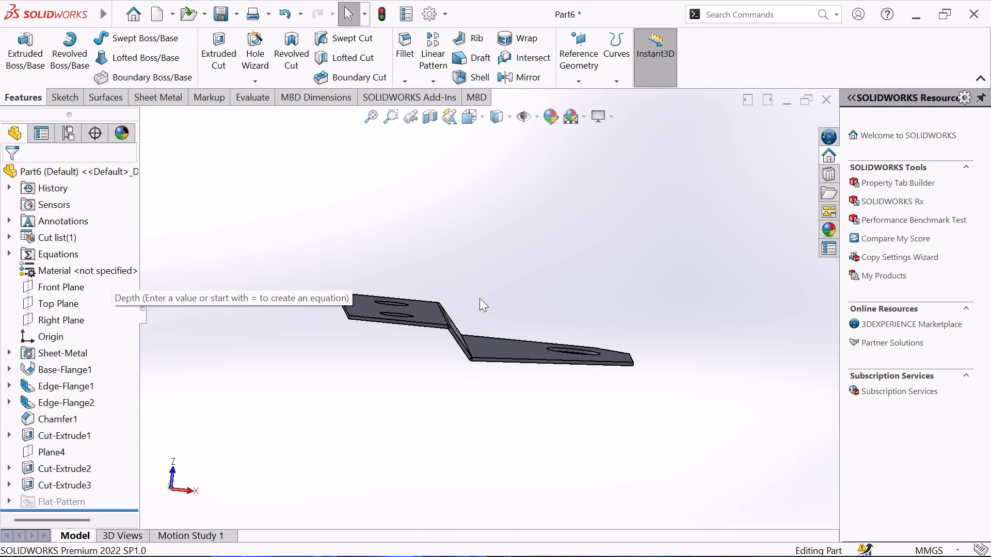
{"action": "middle_click_drag", "start_coordinate": [479, 300], "coordinate": [388, 529]}
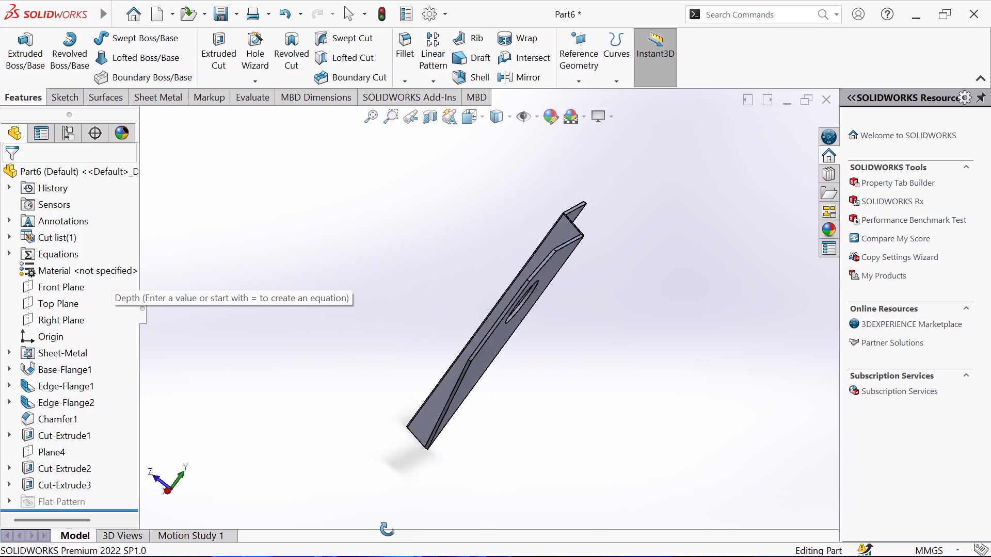
{"action": "middle_click_drag", "start_coordinate": [388, 529], "coordinate": [474, 485]}
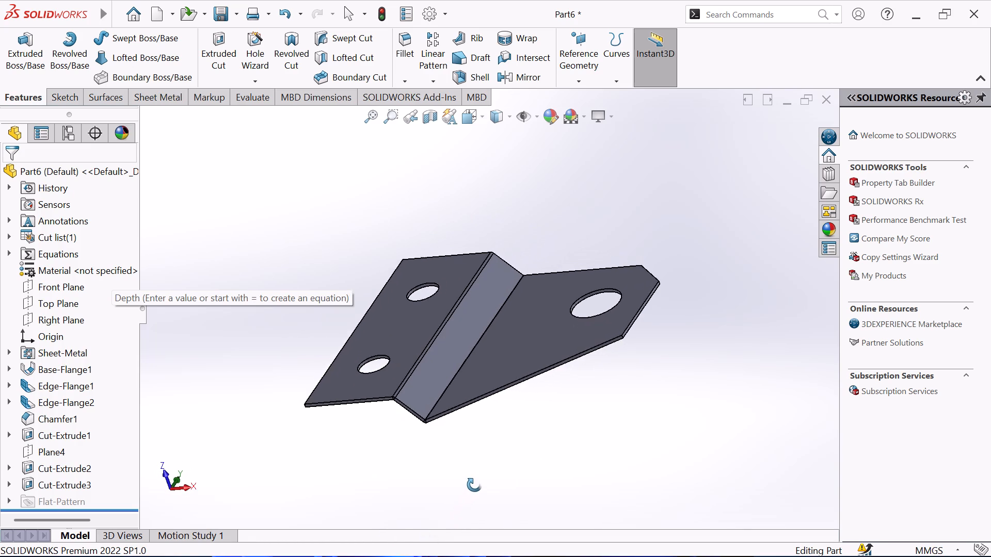
{"action": "middle_click_drag", "start_coordinate": [474, 485], "coordinate": [478, 482]}
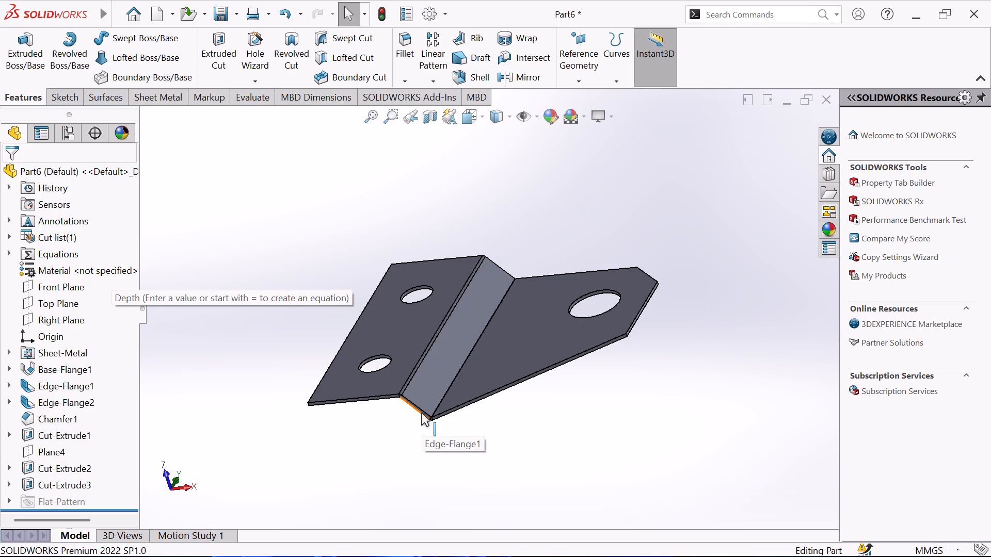
{"action": "scroll", "coordinate": [463, 389], "scroll_direction": "down", "scroll_amount": 1}
{"action": "middle_click_drag", "start_coordinate": [465, 385], "coordinate": [498, 309]}
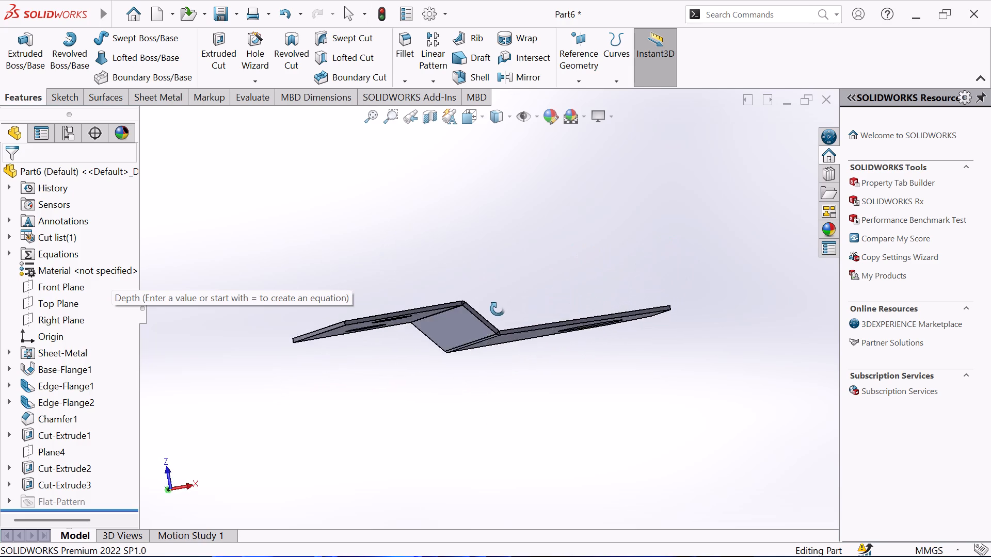
{"action": "middle_click_drag", "start_coordinate": [498, 309], "coordinate": [503, 320]}
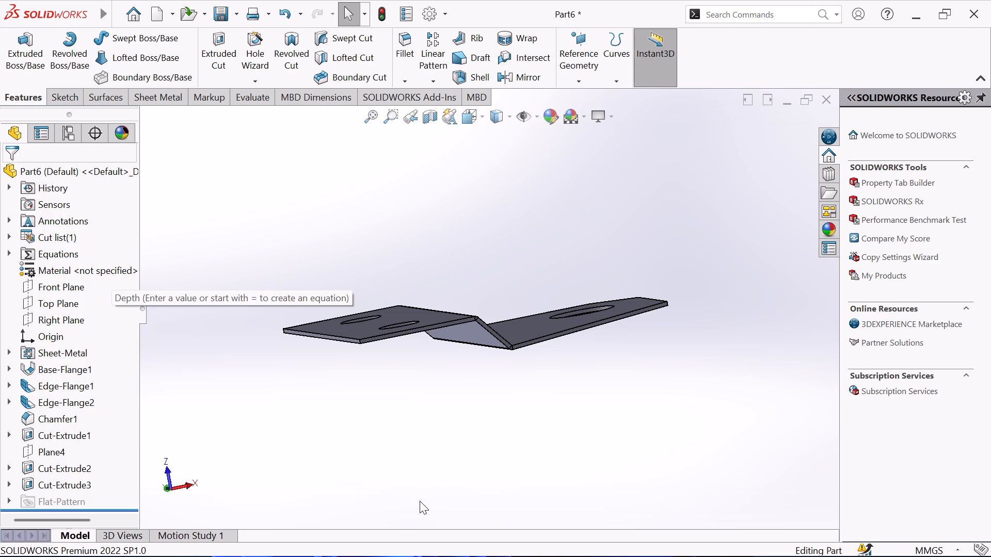
{"action": "scroll", "coordinate": [547, 377], "scroll_direction": "down", "scroll_amount": 2}
{"action": "middle_click_drag", "start_coordinate": [533, 387], "coordinate": [603, 432]}
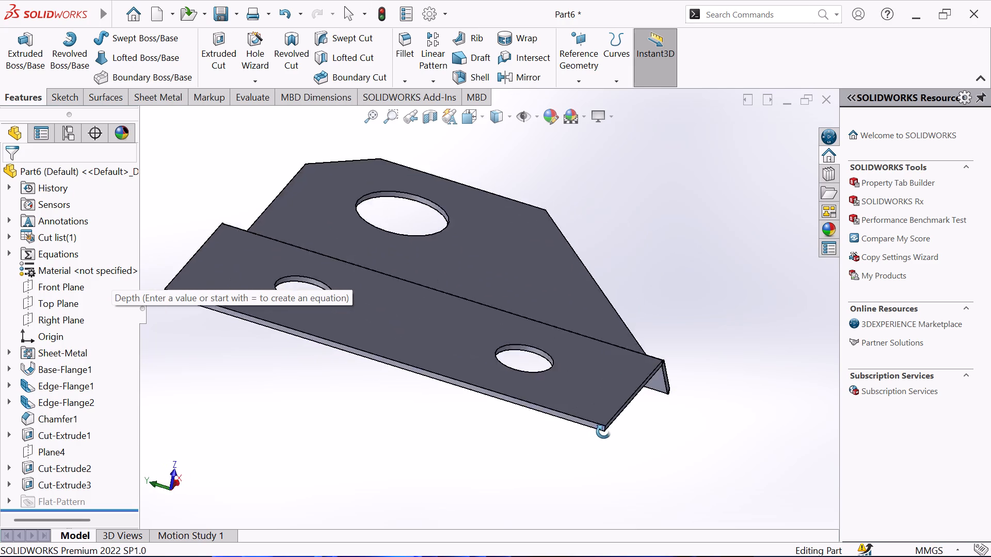
{"action": "middle_click_drag", "start_coordinate": [603, 432], "coordinate": [467, 550]}
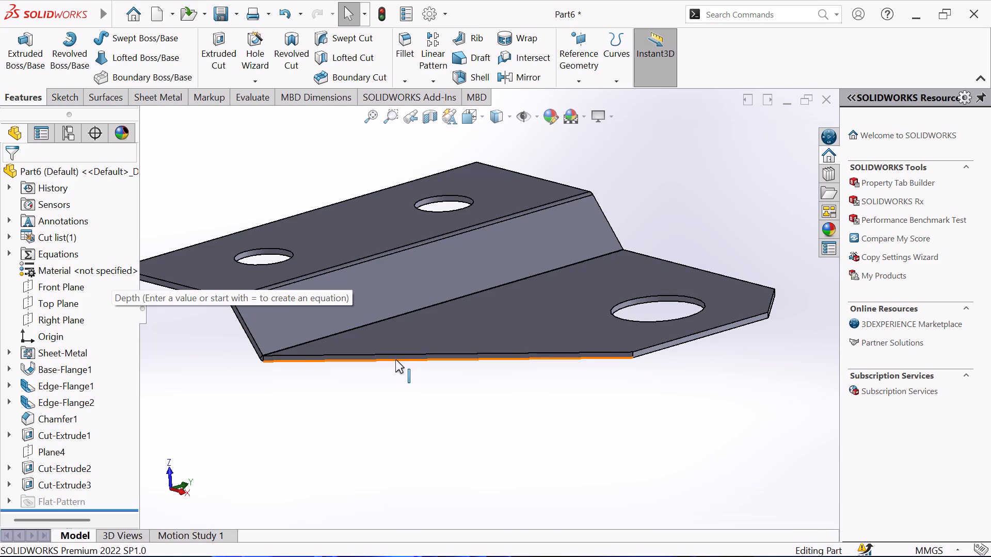
{"action": "scroll", "coordinate": [395, 359], "scroll_direction": "up", "scroll_amount": 1}
{"action": "scroll", "coordinate": [418, 202], "scroll_direction": "down", "scroll_amount": 1}
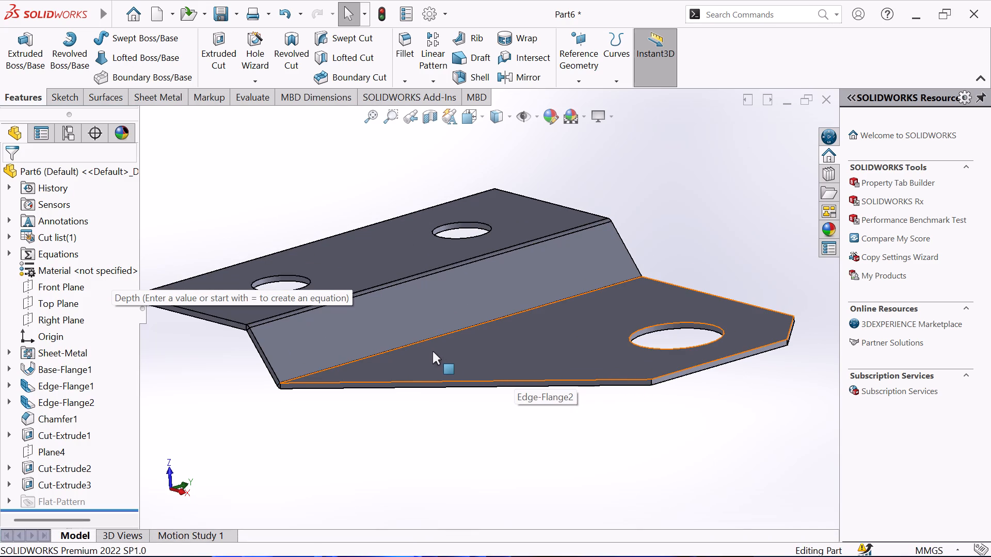
{"action": "scroll", "coordinate": [433, 351], "scroll_direction": "up", "scroll_amount": 1}
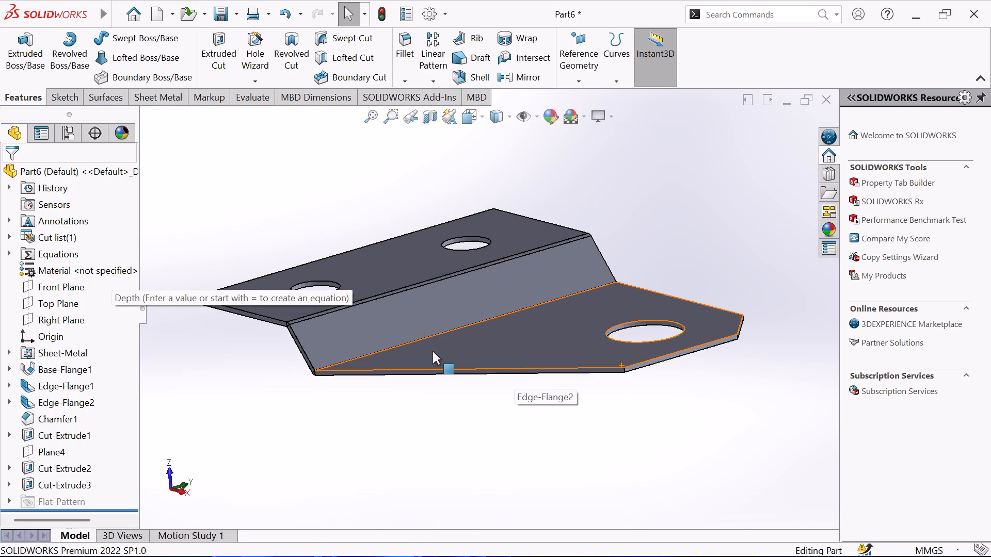
{"action": "middle_click_drag", "start_coordinate": [433, 351], "coordinate": [485, 301]}
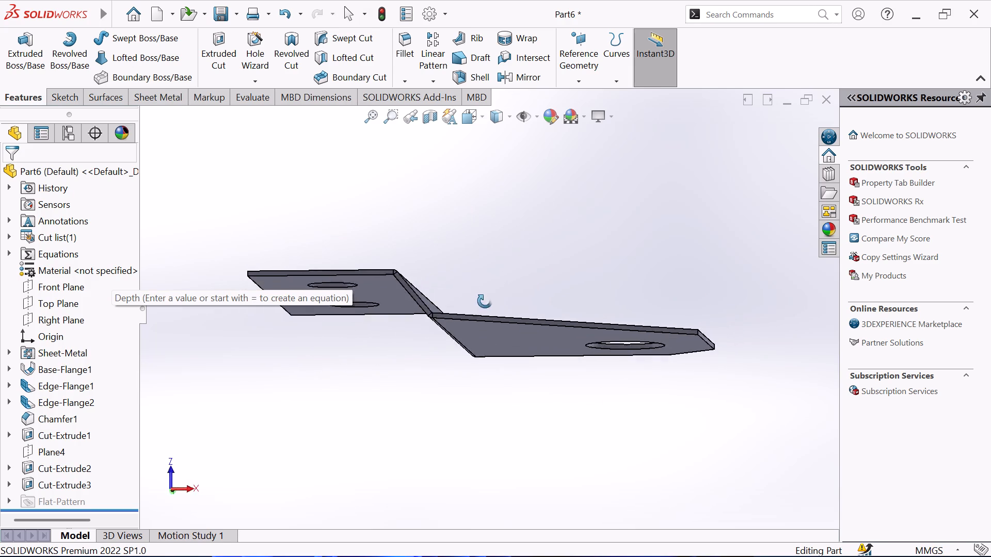
{"action": "middle_click_drag", "start_coordinate": [485, 301], "coordinate": [485, 301]}
{"action": "middle_click_drag", "start_coordinate": [515, 280], "coordinate": [587, 225]}
{"action": "middle_click_drag", "start_coordinate": [589, 227], "coordinate": [550, 430]}
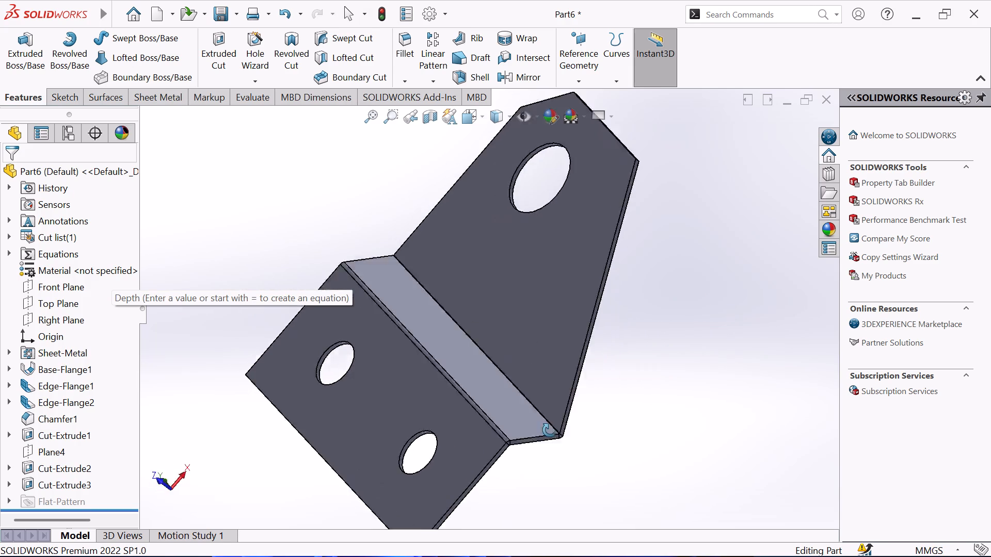
{"action": "middle_click_drag", "start_coordinate": [550, 430], "coordinate": [608, 441]}
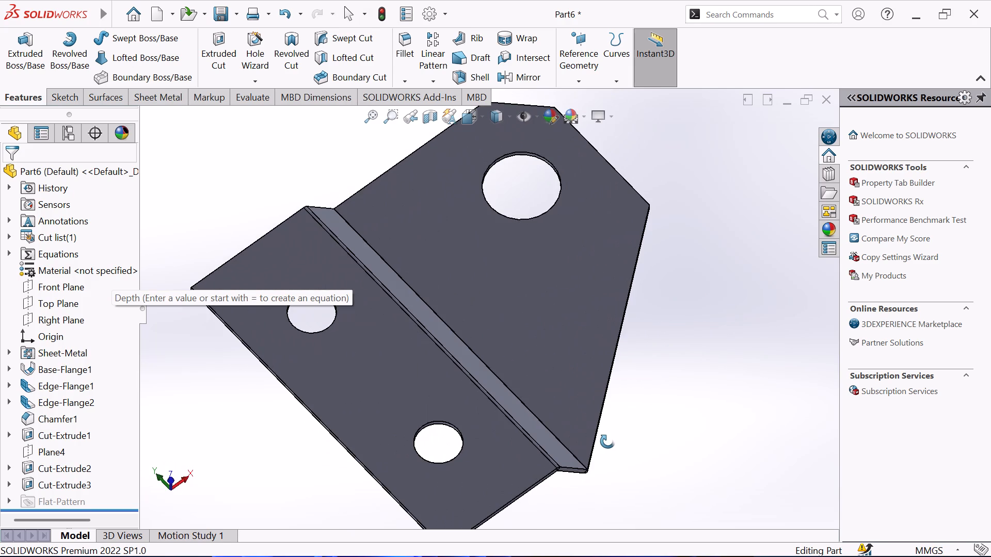
{"action": "middle_click_drag", "start_coordinate": [608, 441], "coordinate": [608, 440]}
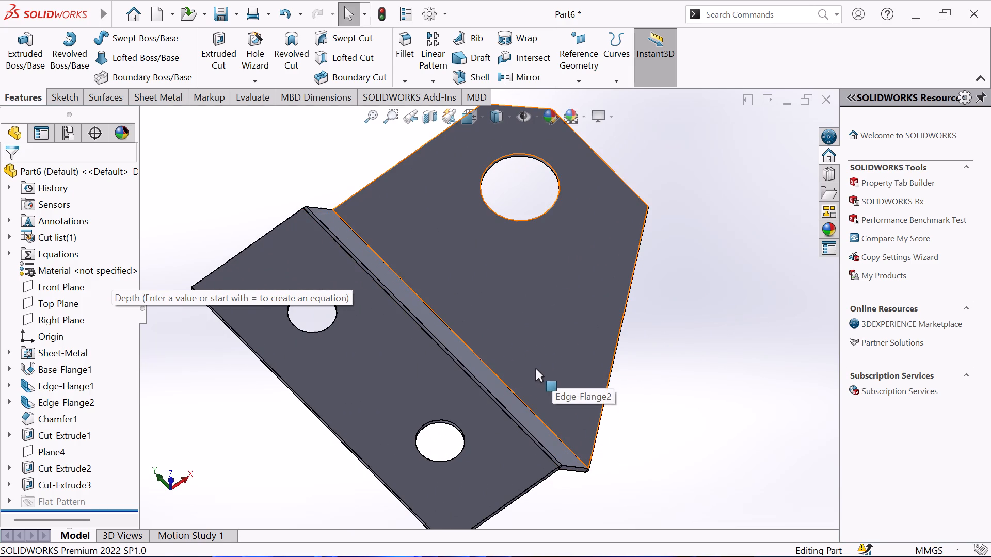
{"action": "scroll", "coordinate": [514, 373], "scroll_direction": "up", "scroll_amount": 1}
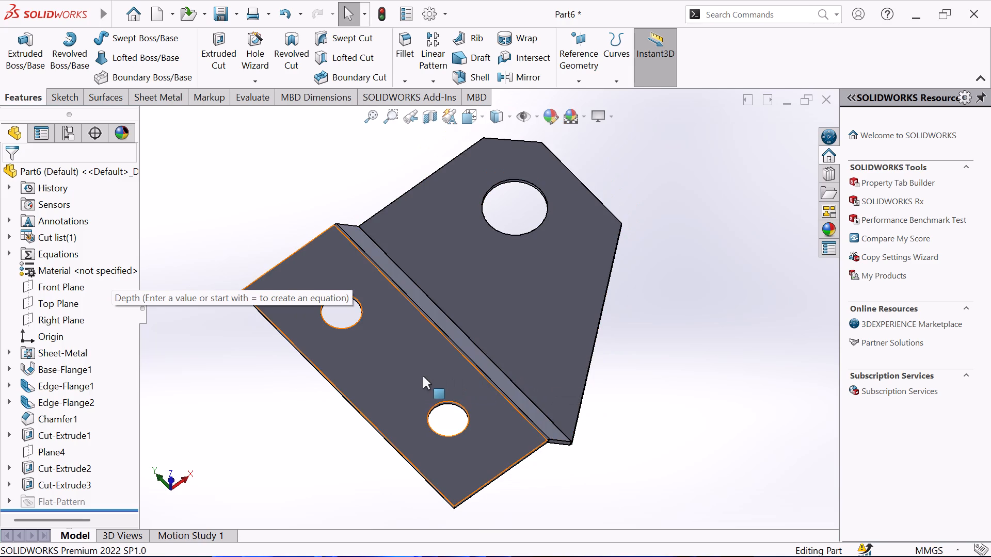
{"action": "scroll", "coordinate": [415, 378], "scroll_direction": "up", "scroll_amount": 1}
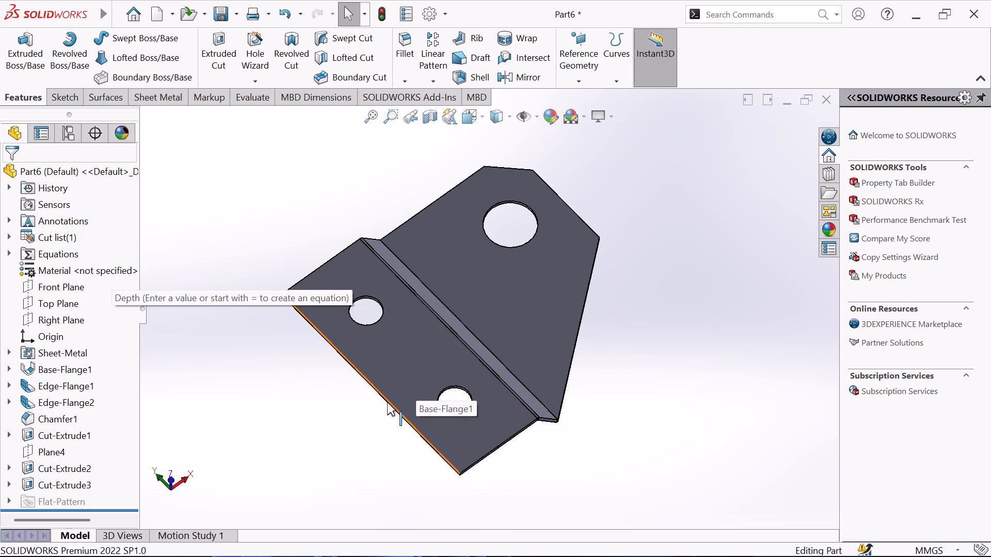
Start a new sketch on the flat face of the base flange with the two 5 mm holes.
{"action": "left_click", "coordinate": [394, 369]}
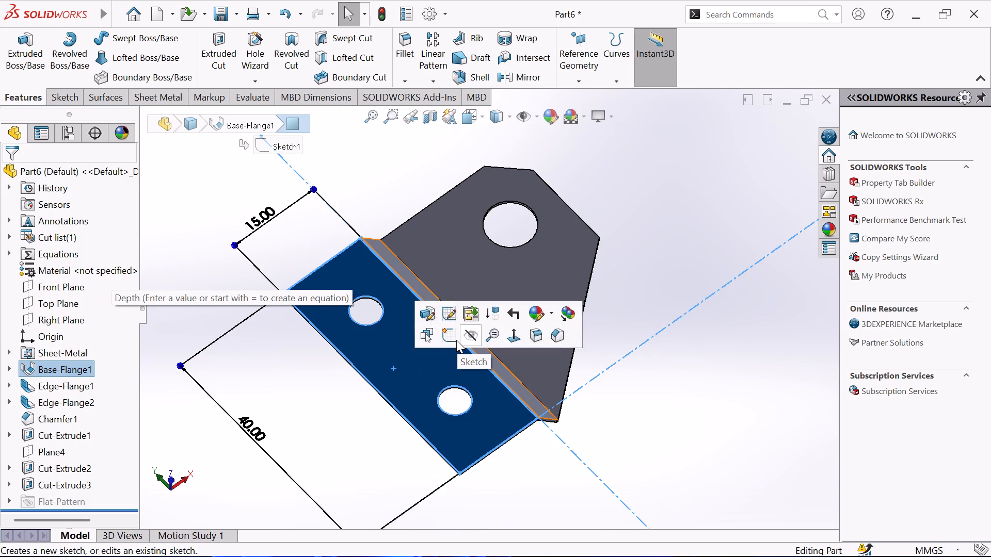
{"action": "left_click", "coordinate": [456, 340]}
{"action": "left_click", "coordinate": [654, 431]}
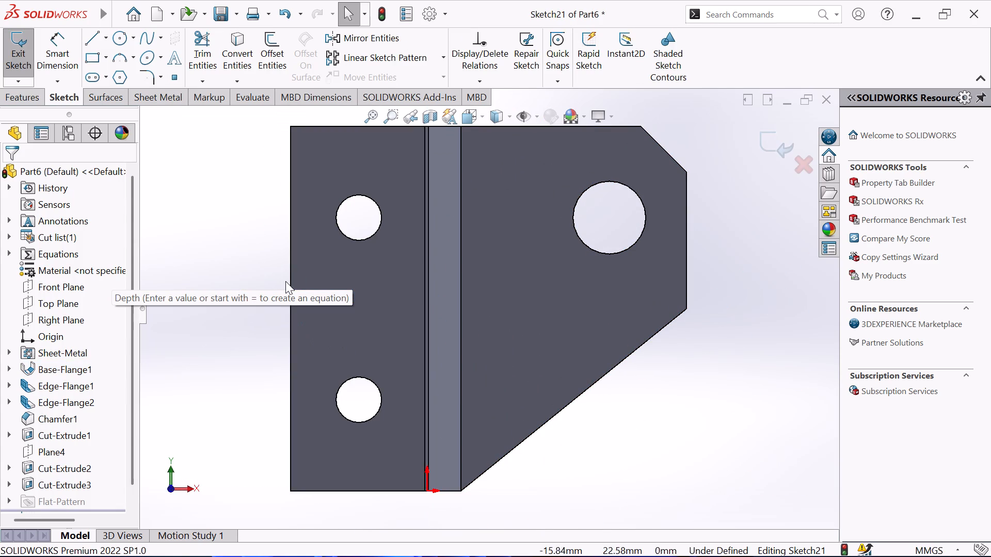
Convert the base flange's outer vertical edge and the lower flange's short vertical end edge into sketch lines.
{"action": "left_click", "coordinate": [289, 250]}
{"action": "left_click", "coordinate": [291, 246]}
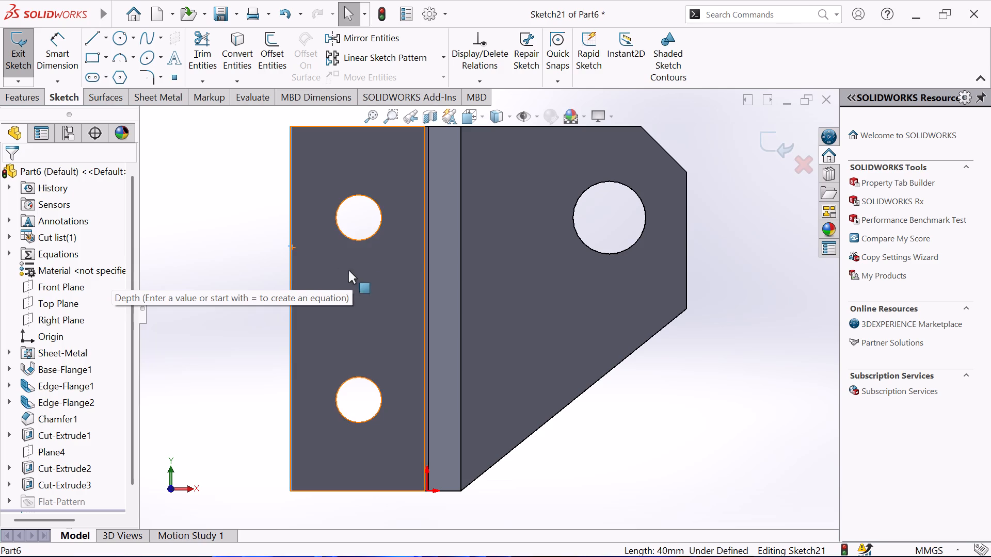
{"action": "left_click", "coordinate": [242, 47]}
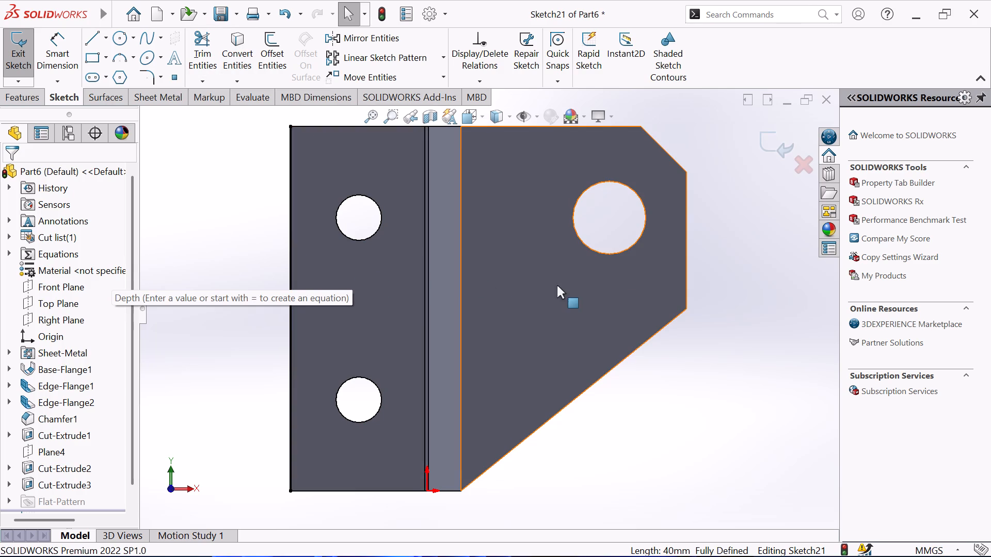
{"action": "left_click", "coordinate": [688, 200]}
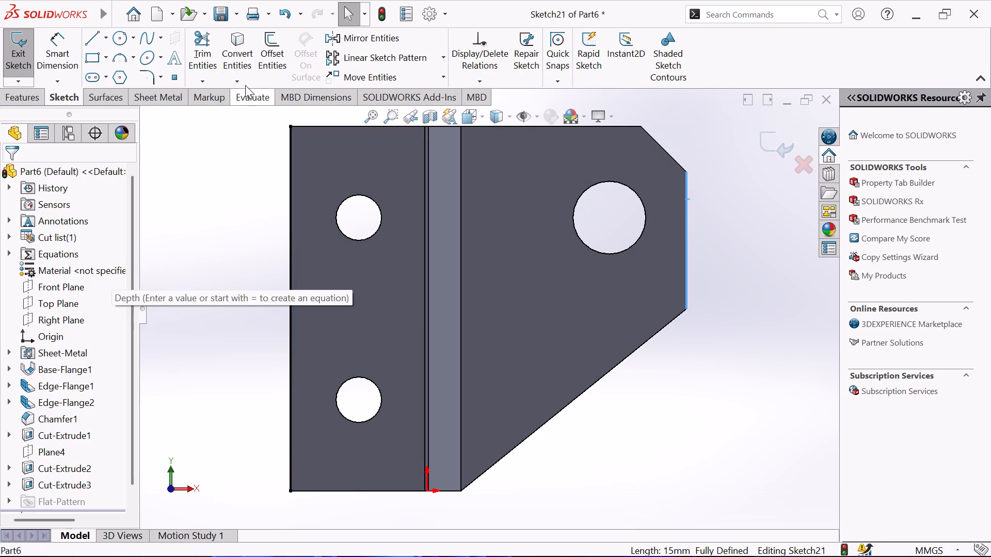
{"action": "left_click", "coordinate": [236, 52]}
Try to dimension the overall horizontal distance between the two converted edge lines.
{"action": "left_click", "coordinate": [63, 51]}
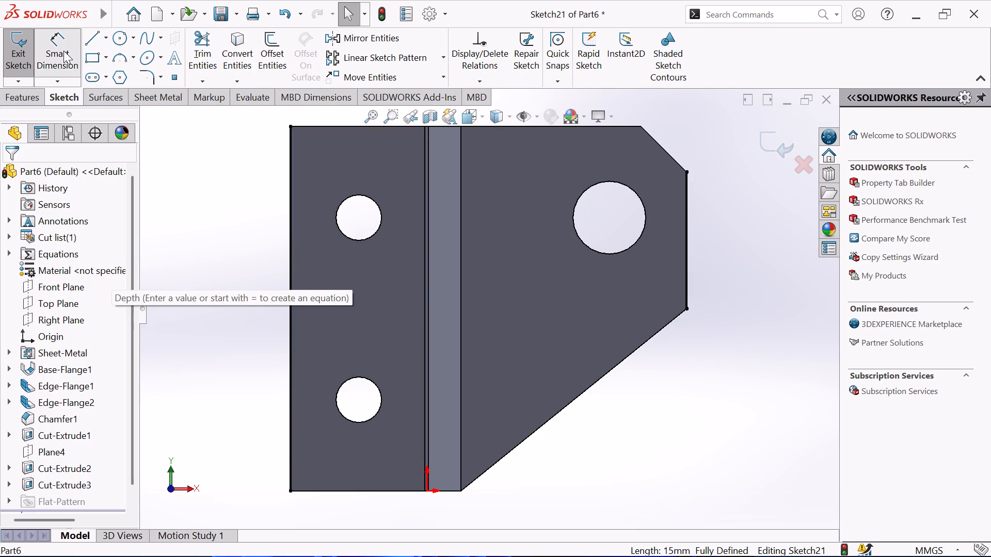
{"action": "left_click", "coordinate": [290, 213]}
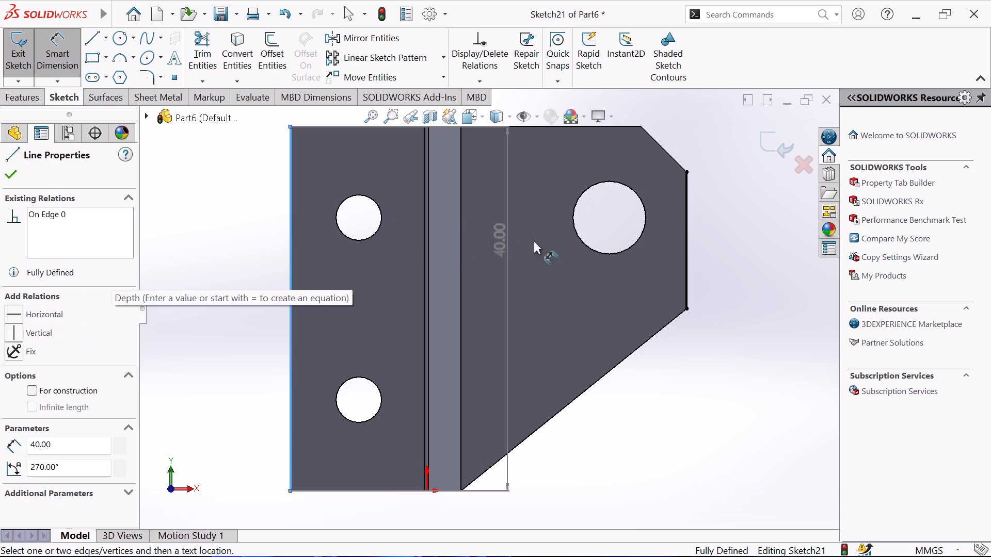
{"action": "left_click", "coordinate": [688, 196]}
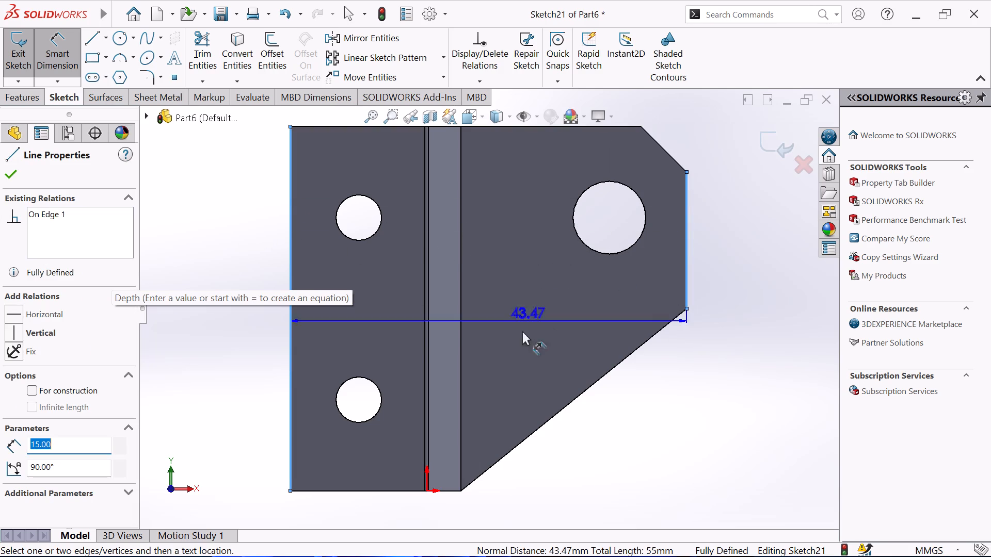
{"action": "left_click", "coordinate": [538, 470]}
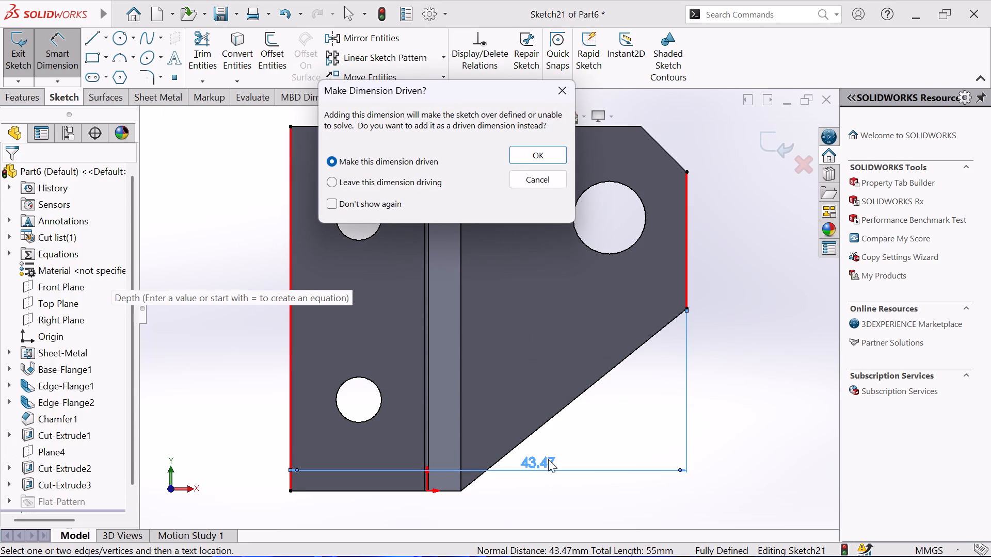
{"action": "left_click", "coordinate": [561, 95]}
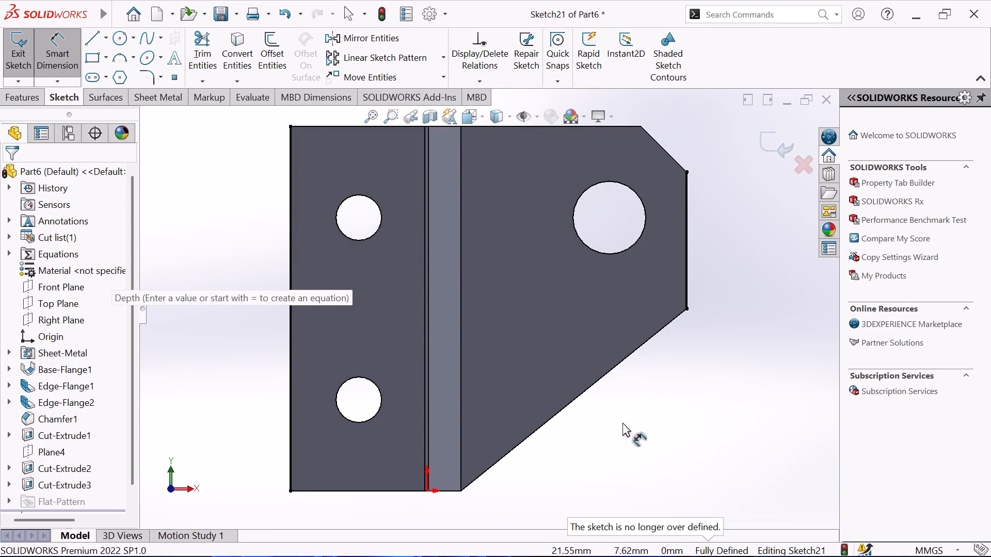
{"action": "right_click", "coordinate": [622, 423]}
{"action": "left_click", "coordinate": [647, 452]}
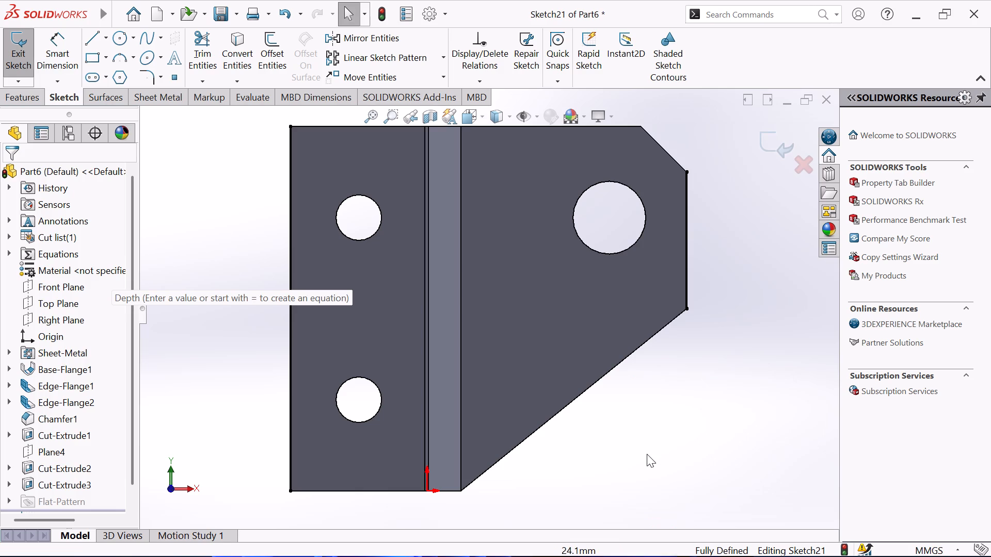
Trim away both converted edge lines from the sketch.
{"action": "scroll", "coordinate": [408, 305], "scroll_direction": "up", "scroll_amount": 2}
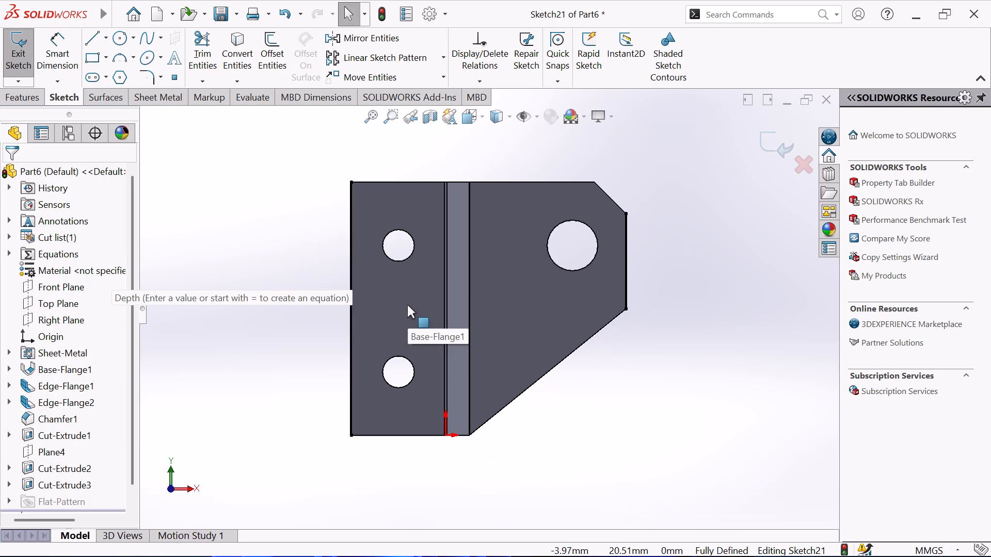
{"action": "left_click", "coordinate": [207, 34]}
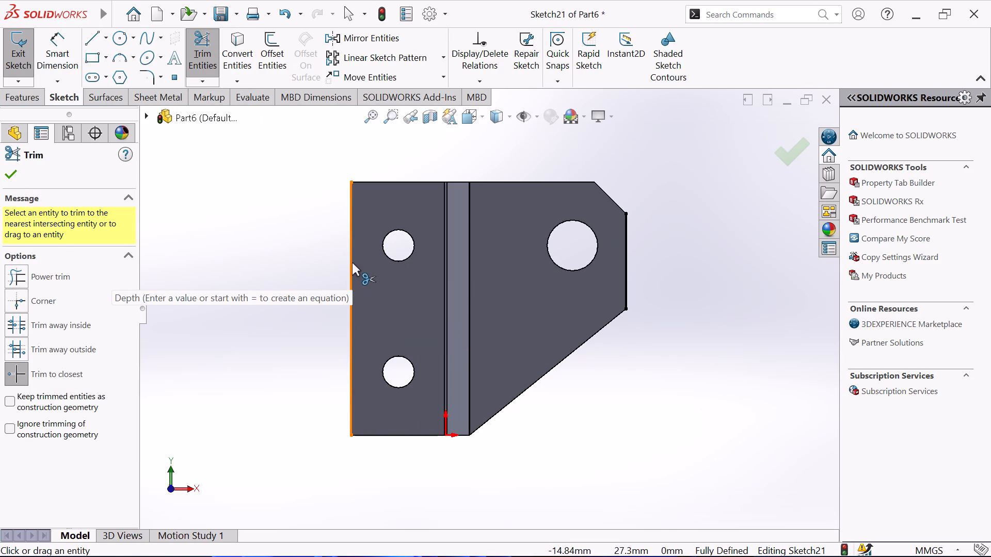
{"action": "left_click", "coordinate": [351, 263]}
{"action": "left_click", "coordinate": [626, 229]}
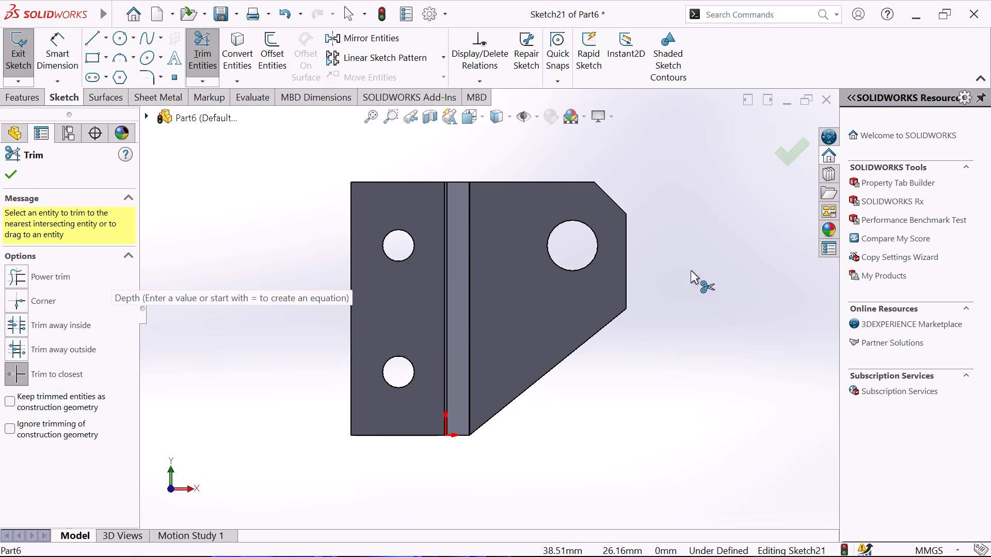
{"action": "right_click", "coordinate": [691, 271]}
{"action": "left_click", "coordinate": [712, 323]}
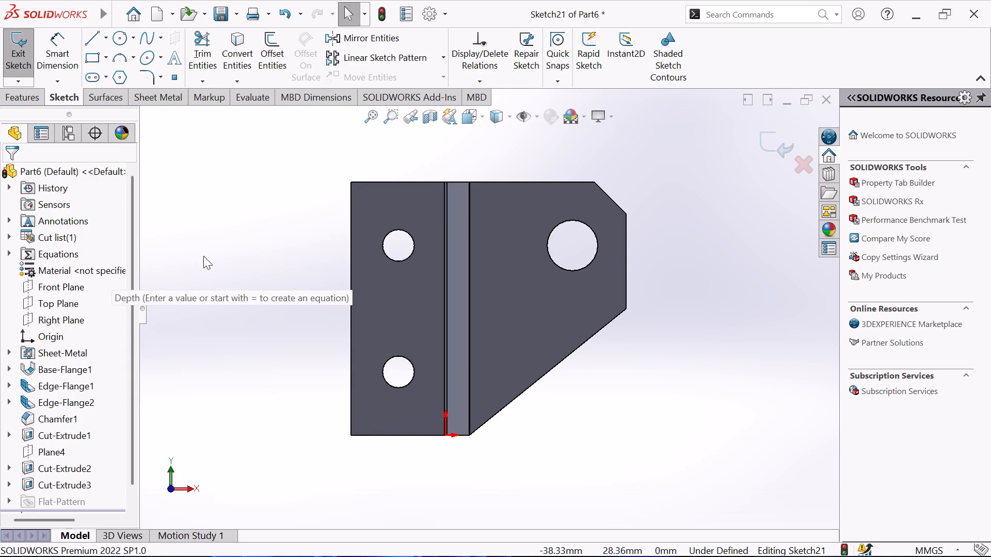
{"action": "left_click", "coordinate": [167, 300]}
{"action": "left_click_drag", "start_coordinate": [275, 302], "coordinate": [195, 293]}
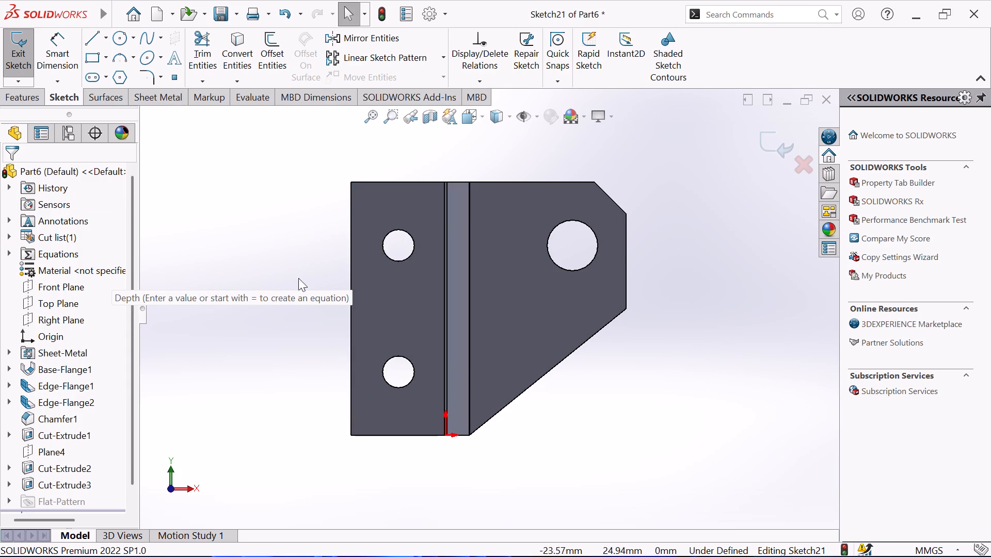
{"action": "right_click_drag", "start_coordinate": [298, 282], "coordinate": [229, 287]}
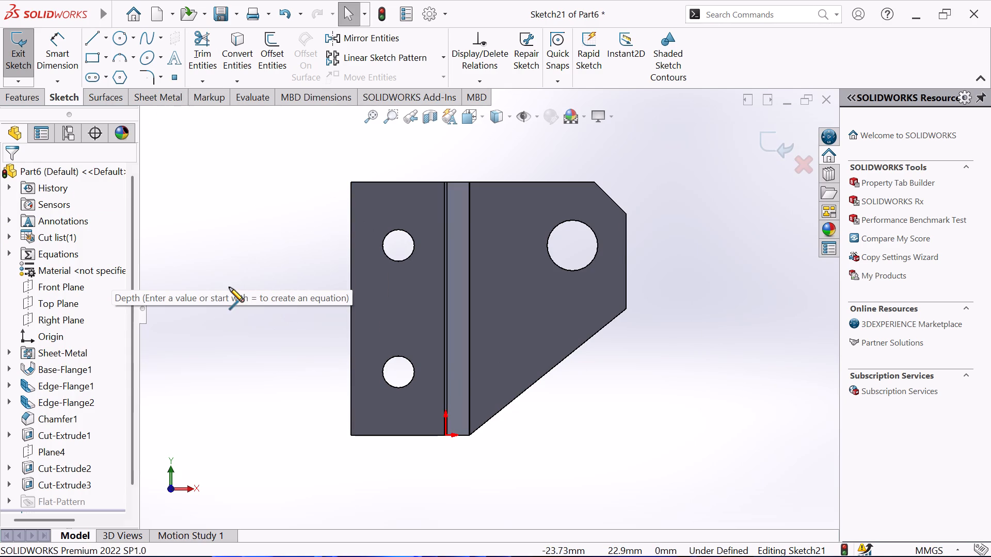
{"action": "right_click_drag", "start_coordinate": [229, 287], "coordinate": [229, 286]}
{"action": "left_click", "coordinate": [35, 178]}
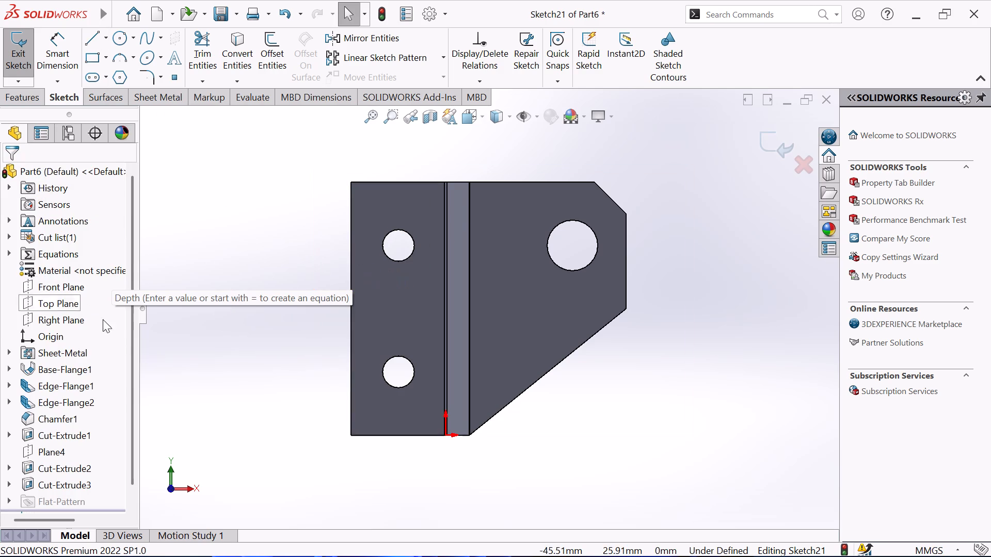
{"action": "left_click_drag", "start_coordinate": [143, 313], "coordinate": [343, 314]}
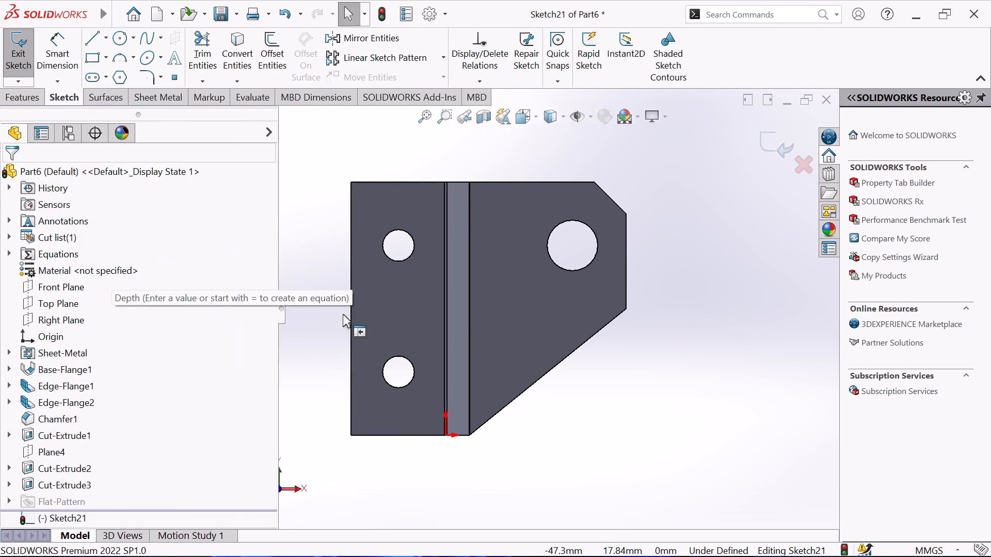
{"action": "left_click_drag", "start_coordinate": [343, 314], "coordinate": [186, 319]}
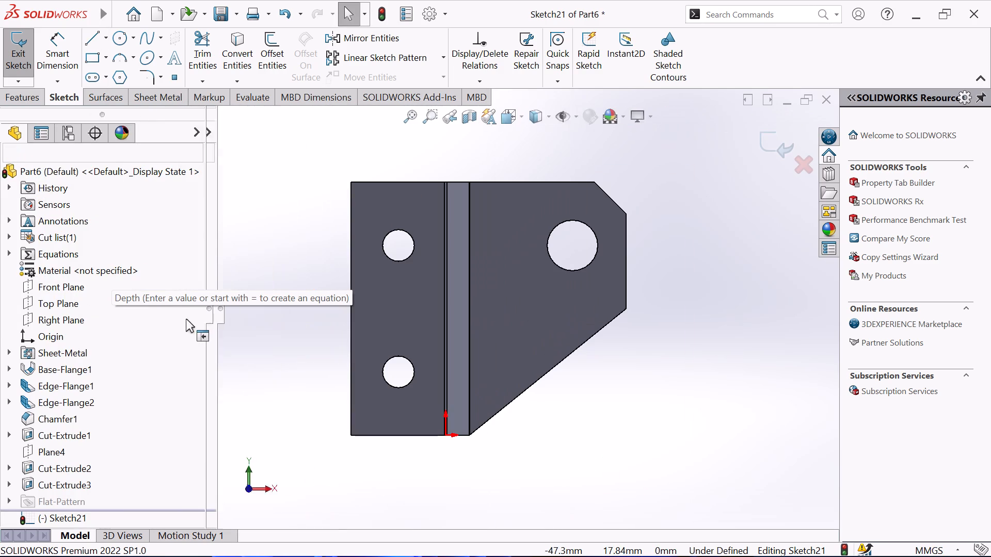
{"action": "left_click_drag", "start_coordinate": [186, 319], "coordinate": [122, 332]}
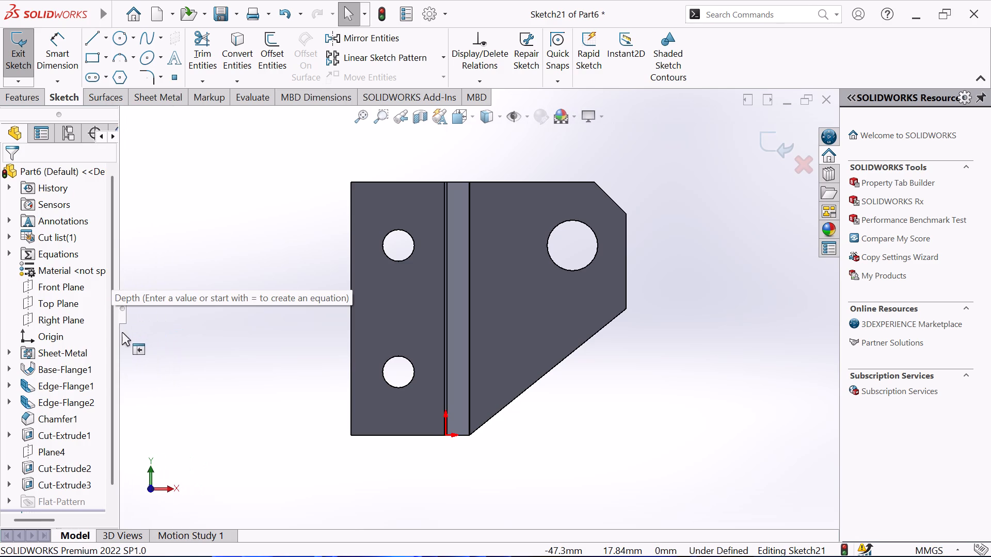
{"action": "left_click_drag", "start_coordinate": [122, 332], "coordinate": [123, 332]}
Exit the emptied sketch on the base flange face.
{"action": "right_click", "coordinate": [277, 374]}
{"action": "right_click", "coordinate": [277, 374]}
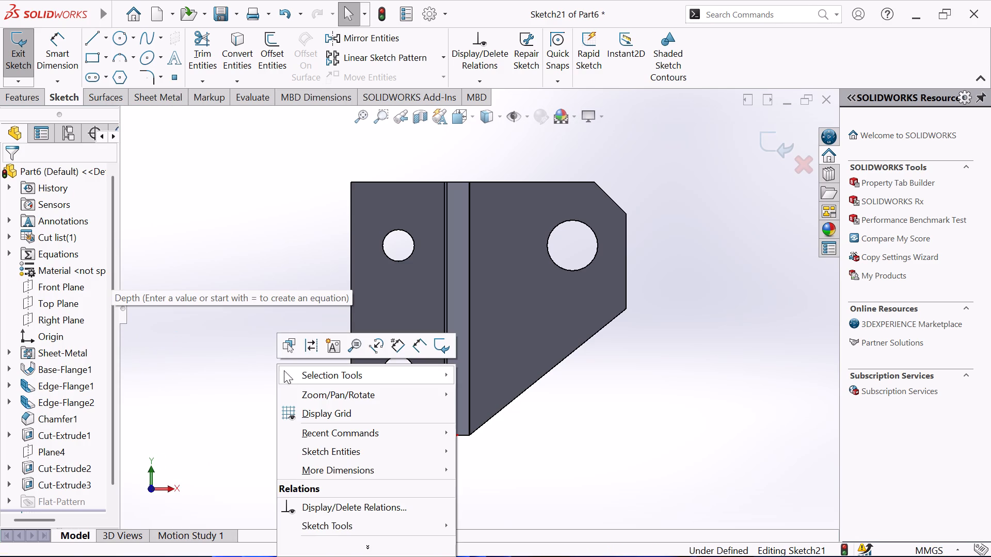
{"action": "left_click", "coordinate": [435, 342]}
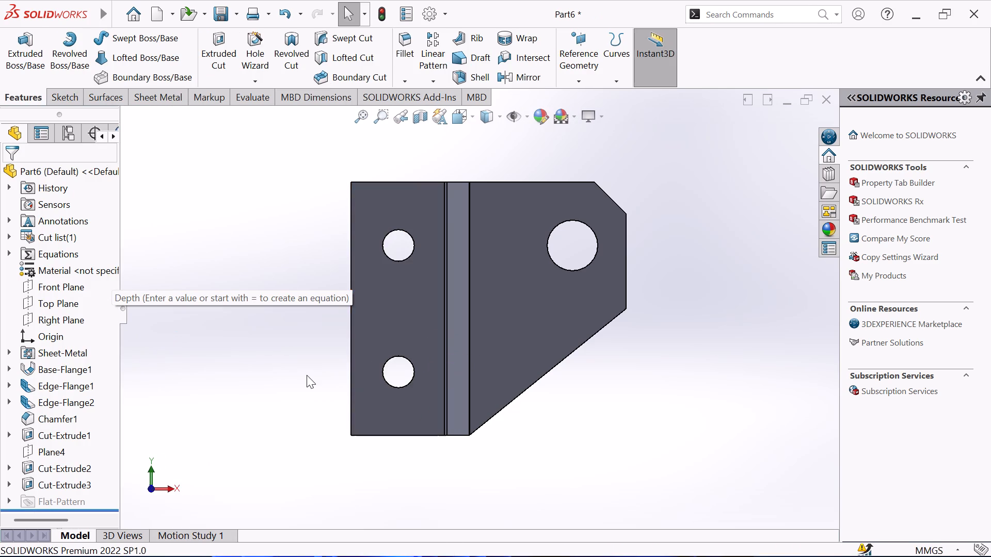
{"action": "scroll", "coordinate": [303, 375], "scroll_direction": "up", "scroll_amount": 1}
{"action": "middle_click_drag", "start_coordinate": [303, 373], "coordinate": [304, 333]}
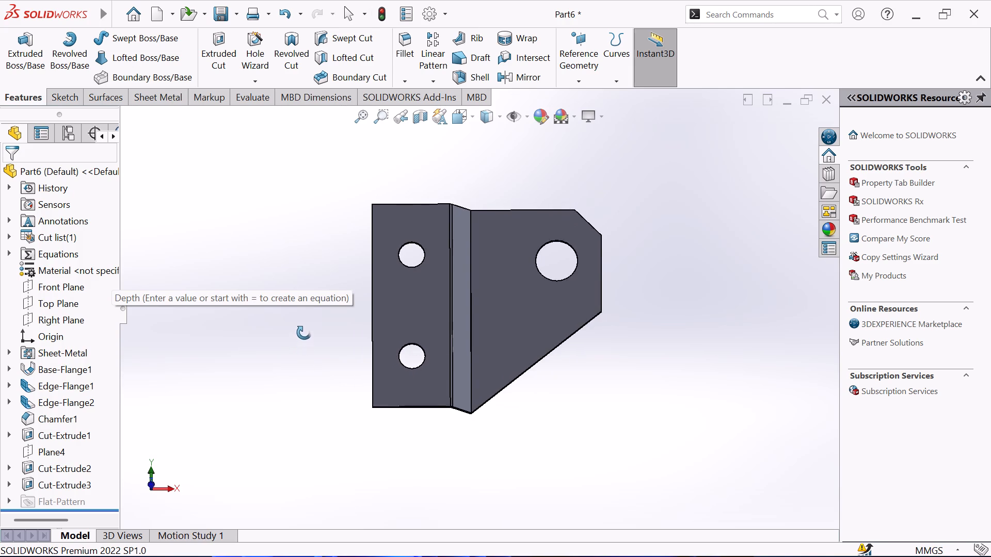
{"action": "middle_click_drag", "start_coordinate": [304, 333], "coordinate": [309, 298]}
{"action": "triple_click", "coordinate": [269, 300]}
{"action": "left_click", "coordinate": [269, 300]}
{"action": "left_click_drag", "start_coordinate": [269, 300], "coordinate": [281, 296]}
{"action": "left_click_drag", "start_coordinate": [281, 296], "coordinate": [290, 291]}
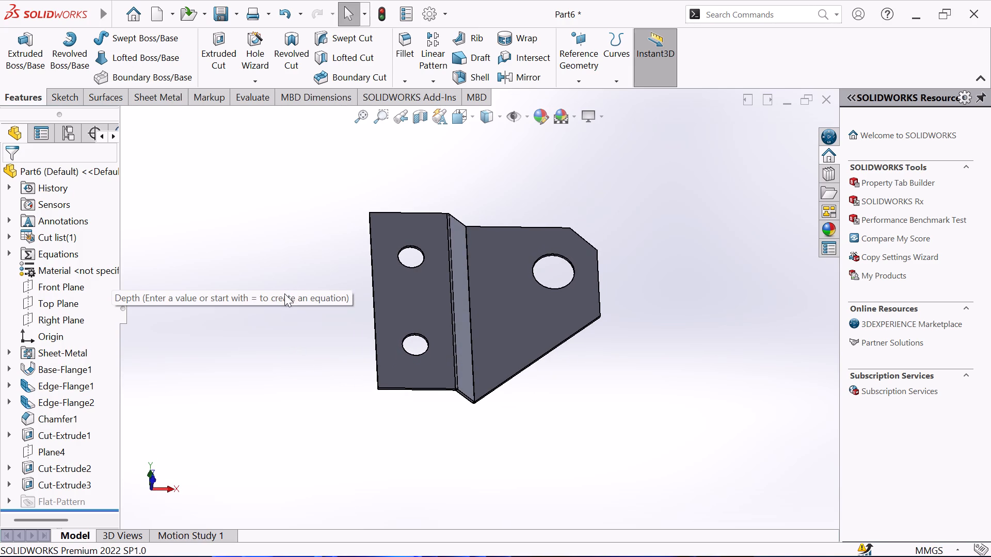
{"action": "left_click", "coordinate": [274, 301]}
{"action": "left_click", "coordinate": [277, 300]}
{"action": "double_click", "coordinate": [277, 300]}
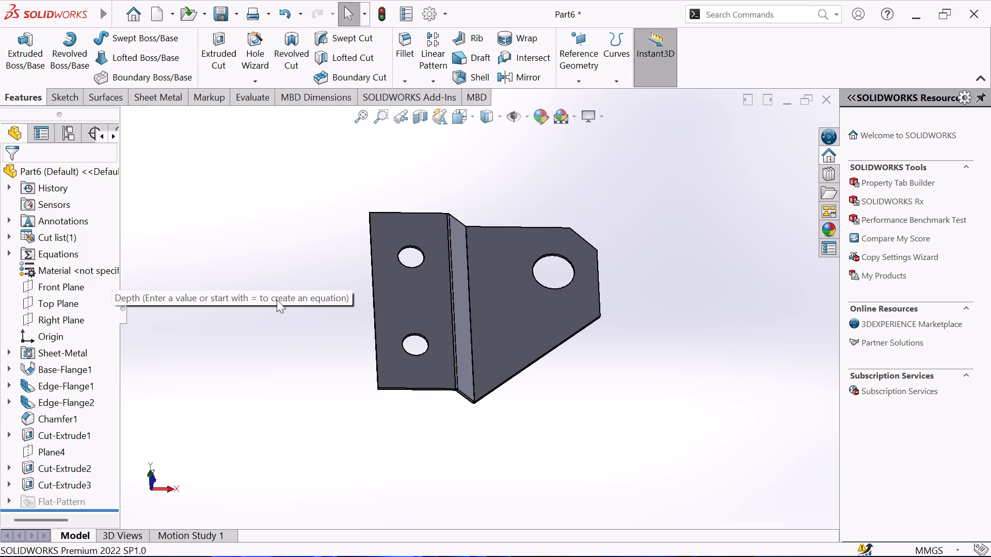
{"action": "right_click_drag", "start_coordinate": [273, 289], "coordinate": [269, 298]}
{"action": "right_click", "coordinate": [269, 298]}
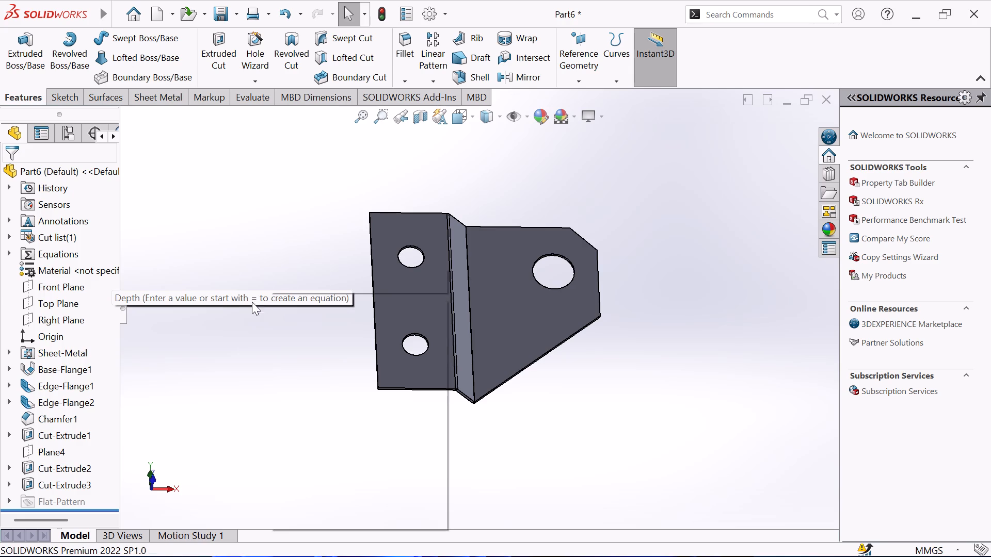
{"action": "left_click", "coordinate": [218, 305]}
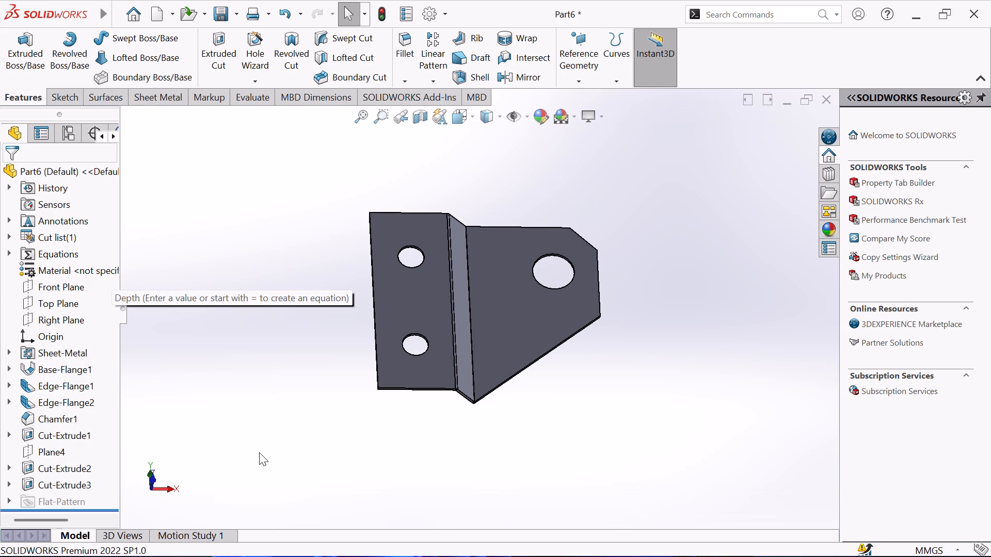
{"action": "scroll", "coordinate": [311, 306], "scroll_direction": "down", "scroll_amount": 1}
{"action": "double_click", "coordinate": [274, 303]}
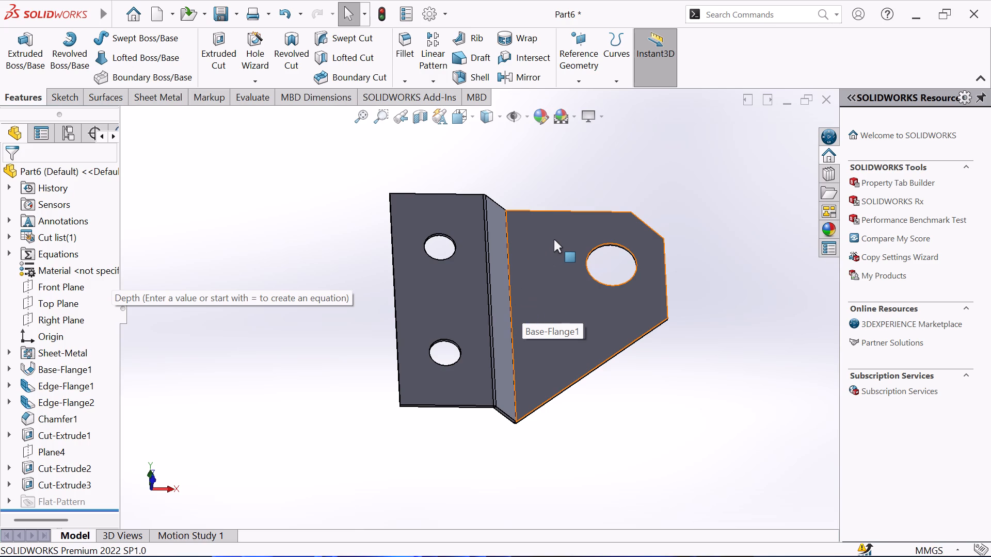
Examine the finished sheet metal part from all sides, including the bends, the cut corners and the three holes.
{"action": "middle_click_drag", "start_coordinate": [554, 239], "coordinate": [567, 184]}
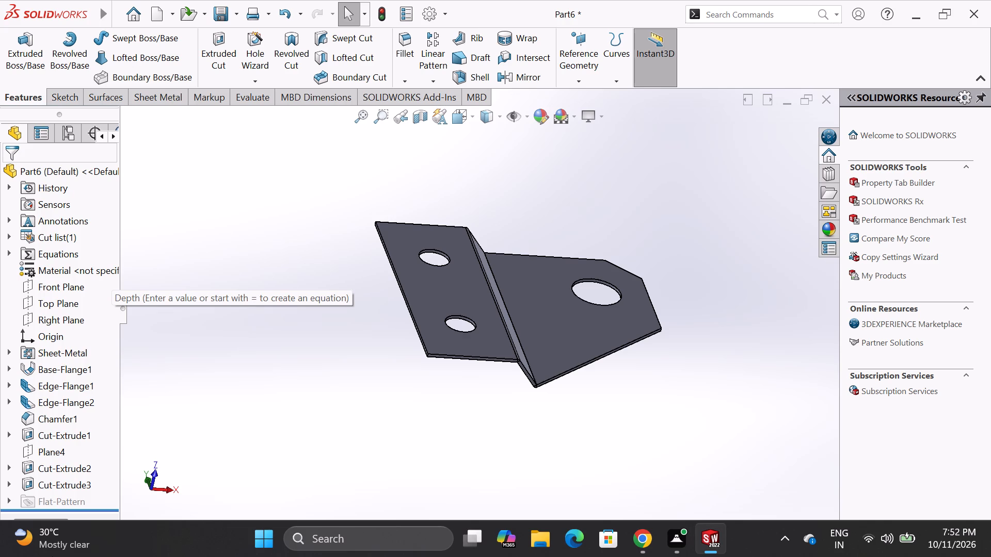
{"action": "scroll", "coordinate": [416, 394], "scroll_direction": "up", "scroll_amount": 1}
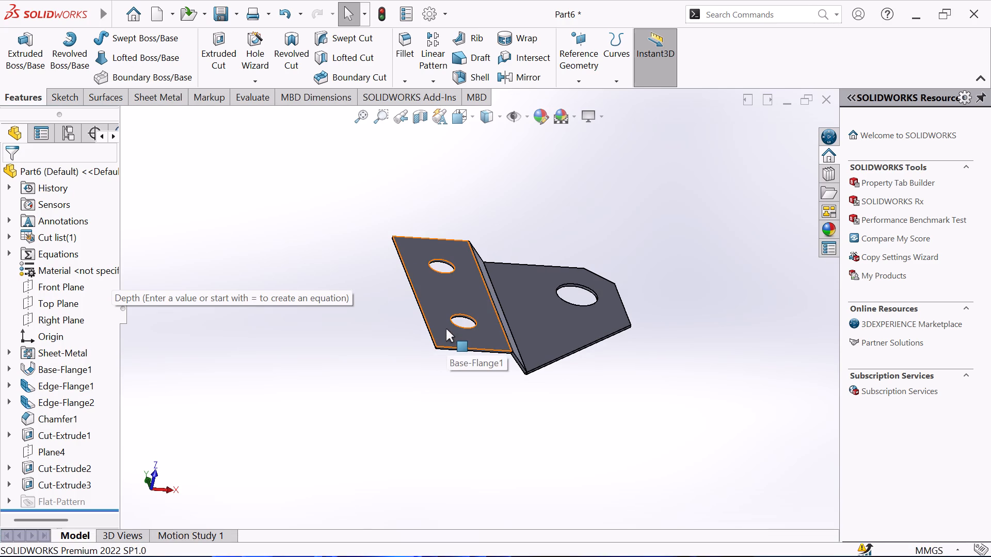
{"action": "scroll", "coordinate": [426, 288], "scroll_direction": "down", "scroll_amount": 1}
{"action": "middle_click_drag", "start_coordinate": [426, 286], "coordinate": [436, 274]}
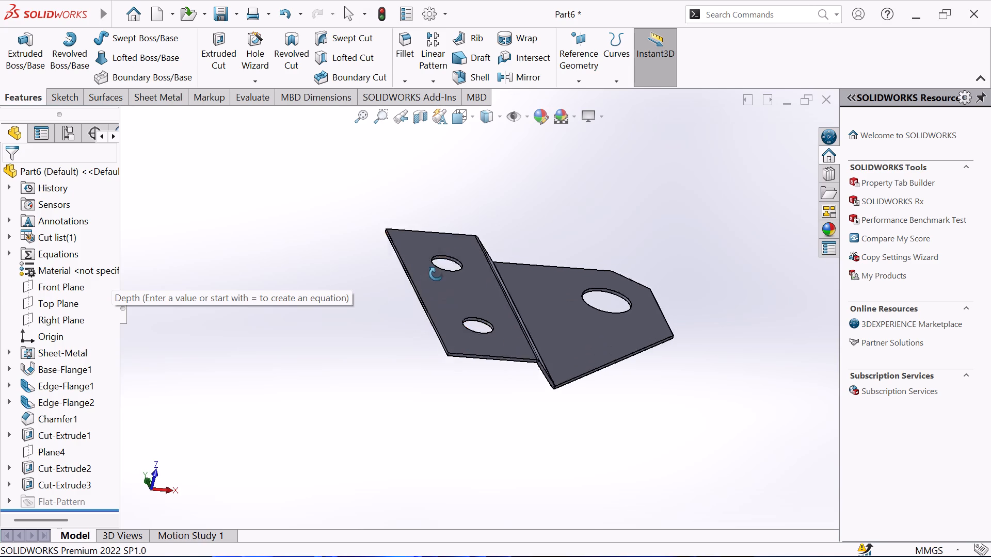
{"action": "middle_click_drag", "start_coordinate": [436, 274], "coordinate": [284, 462]}
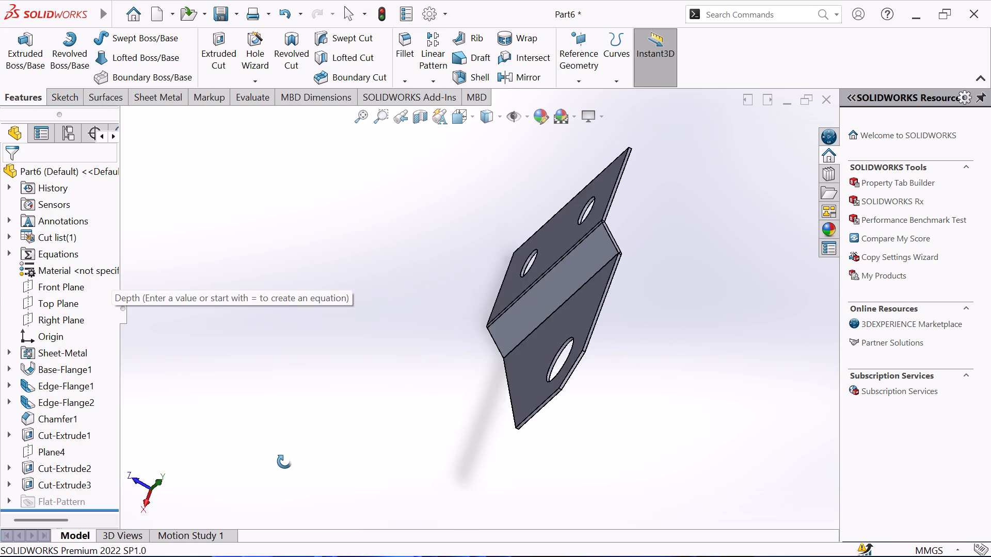
{"action": "middle_click_drag", "start_coordinate": [284, 462], "coordinate": [435, 297]}
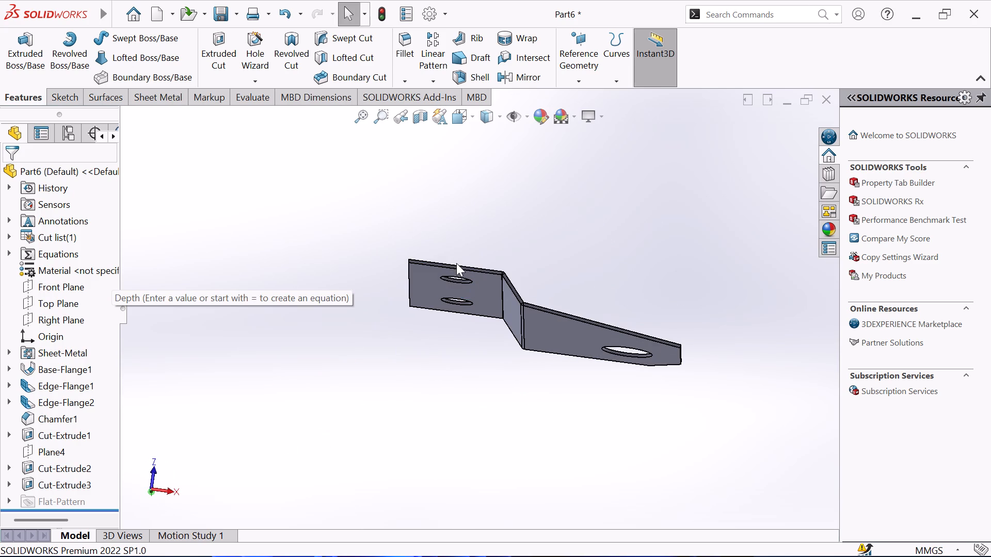
{"action": "scroll", "coordinate": [453, 247], "scroll_direction": "up", "scroll_amount": 1}
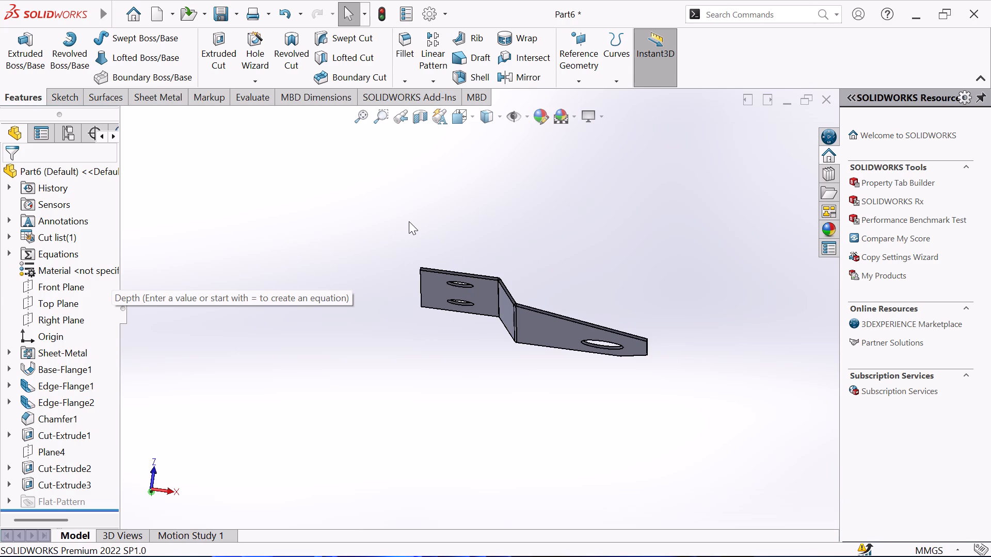
{"action": "scroll", "coordinate": [494, 190], "scroll_direction": "up", "scroll_amount": 1}
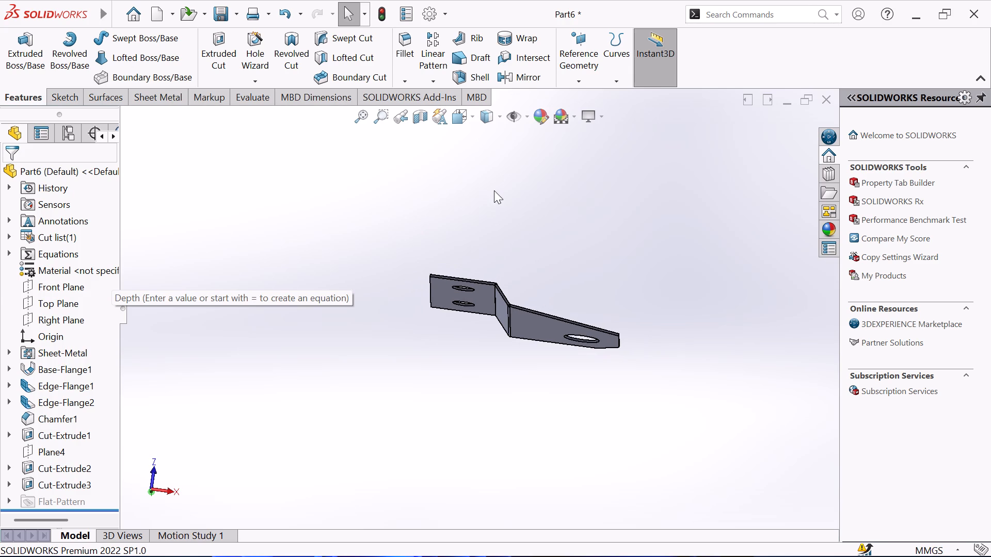
{"action": "scroll", "coordinate": [494, 190], "scroll_direction": "down", "scroll_amount": 1}
{"action": "middle_click_drag", "start_coordinate": [494, 190], "coordinate": [369, 175]}
{"action": "scroll", "coordinate": [494, 190], "scroll_direction": "down", "scroll_amount": 1}
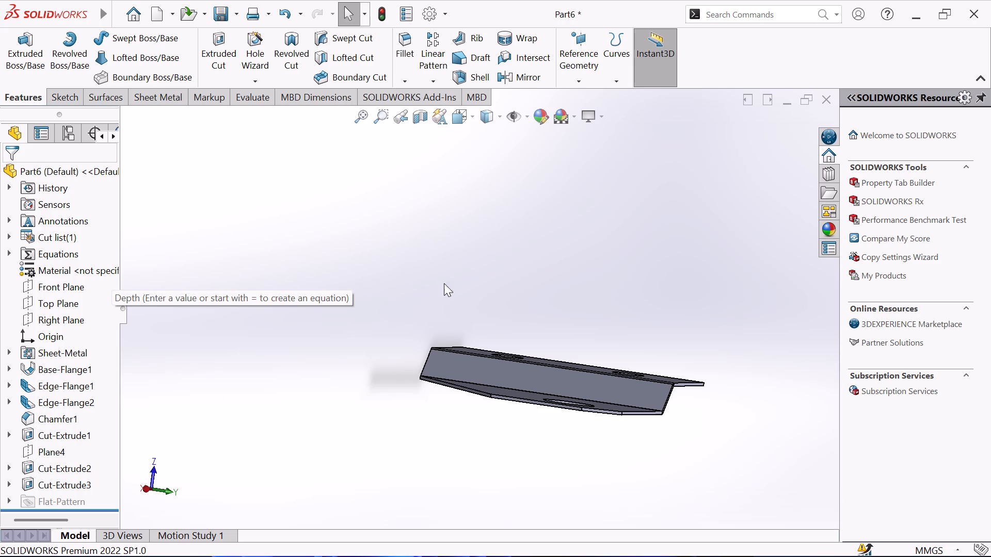
{"action": "scroll", "coordinate": [552, 216], "scroll_direction": "up", "scroll_amount": 1}
{"action": "middle_click_drag", "start_coordinate": [552, 216], "coordinate": [403, 387]}
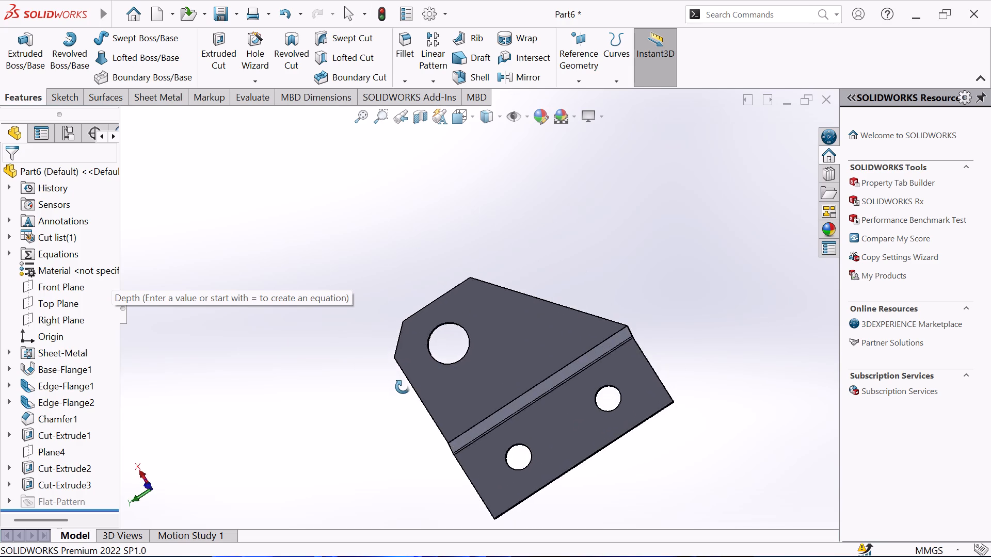
{"action": "middle_click_drag", "start_coordinate": [403, 387], "coordinate": [469, 252]}
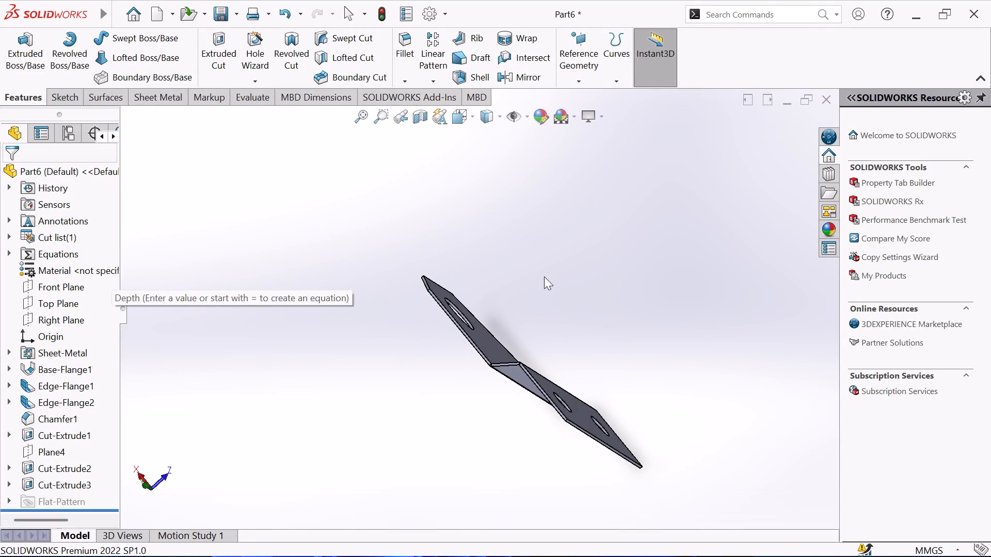
{"action": "middle_click_drag", "start_coordinate": [544, 276], "coordinate": [452, 235]}
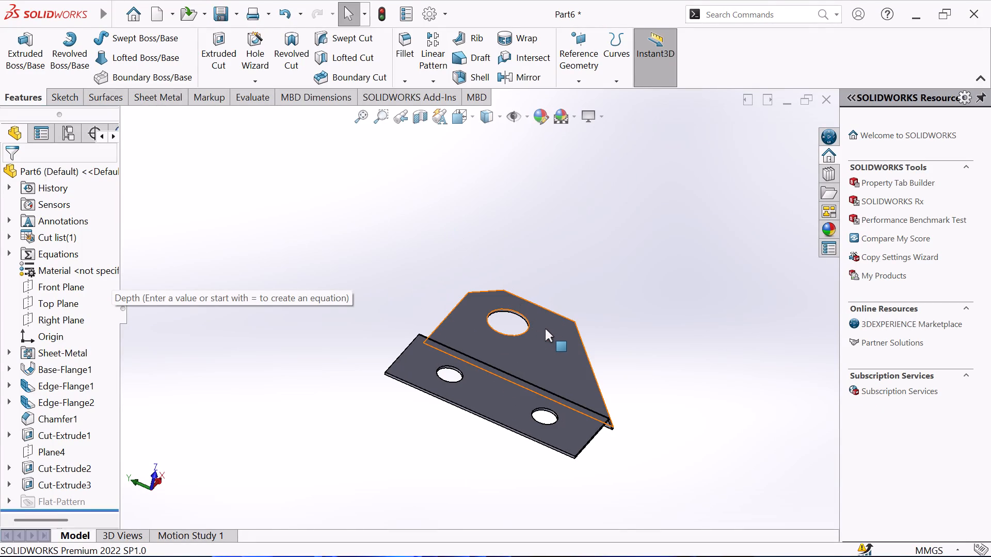
{"action": "middle_click_drag", "start_coordinate": [542, 322], "coordinate": [437, 253]}
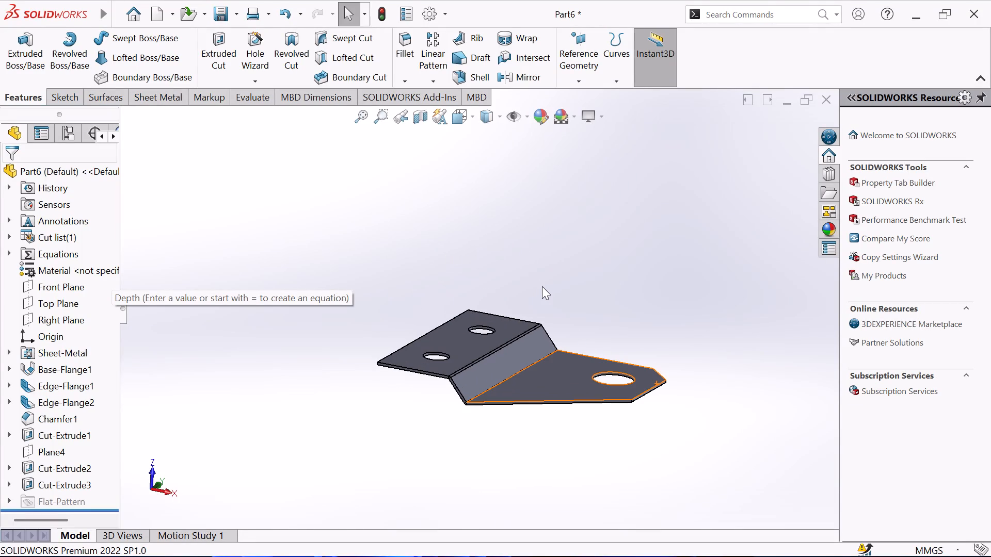
{"action": "middle_click_drag", "start_coordinate": [542, 286], "coordinate": [531, 222]}
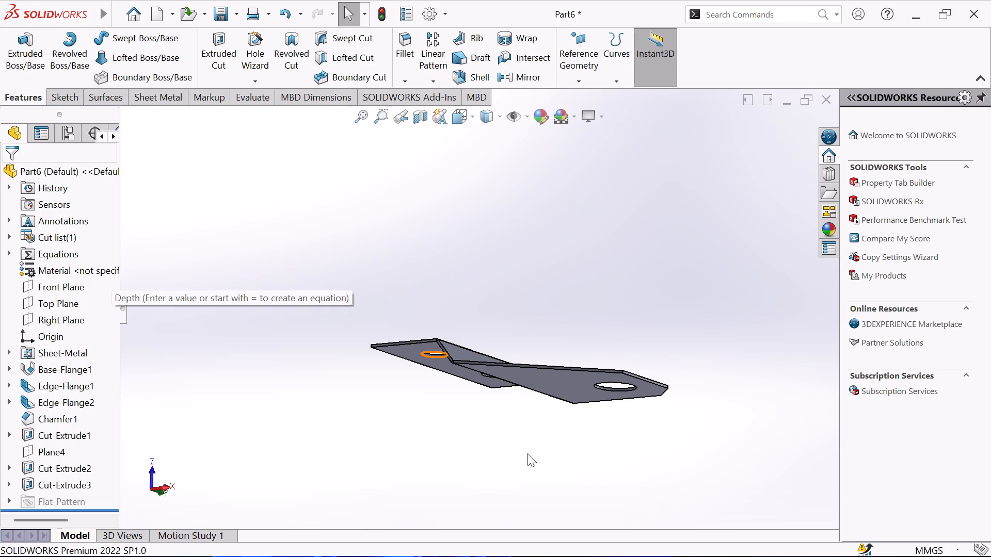
{"action": "scroll", "coordinate": [534, 433], "scroll_direction": "up", "scroll_amount": 1}
{"action": "middle_click_drag", "start_coordinate": [534, 427], "coordinate": [559, 306]}
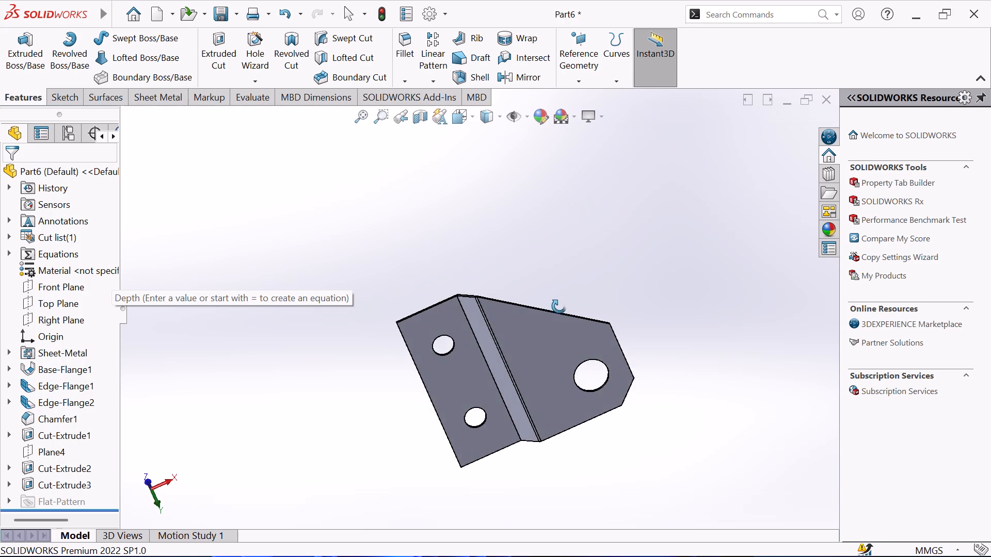
{"action": "middle_click_drag", "start_coordinate": [559, 306], "coordinate": [582, 481]}
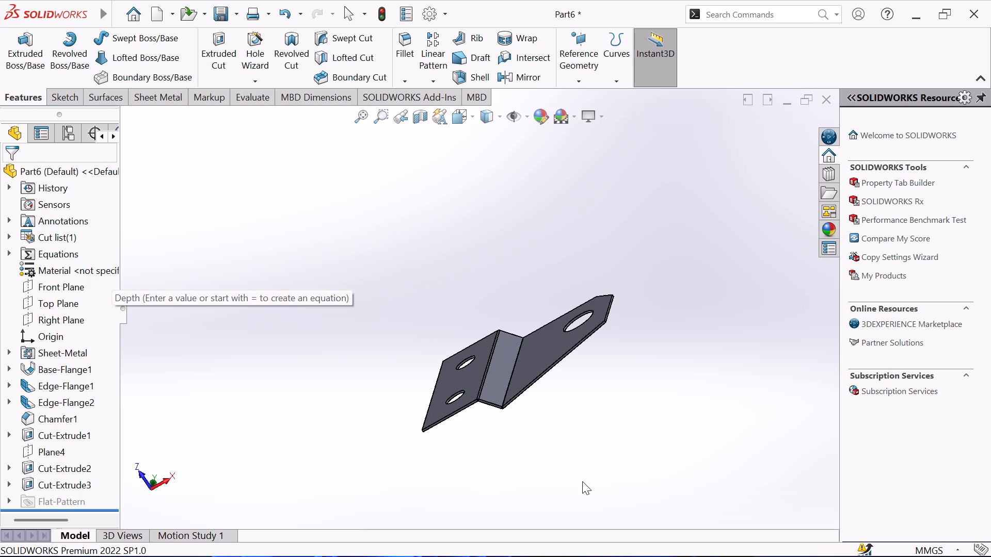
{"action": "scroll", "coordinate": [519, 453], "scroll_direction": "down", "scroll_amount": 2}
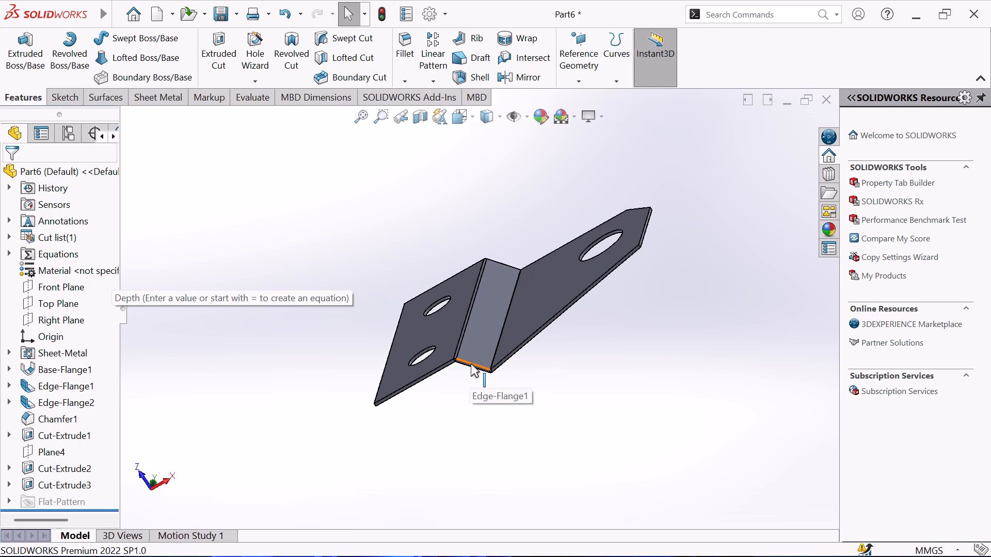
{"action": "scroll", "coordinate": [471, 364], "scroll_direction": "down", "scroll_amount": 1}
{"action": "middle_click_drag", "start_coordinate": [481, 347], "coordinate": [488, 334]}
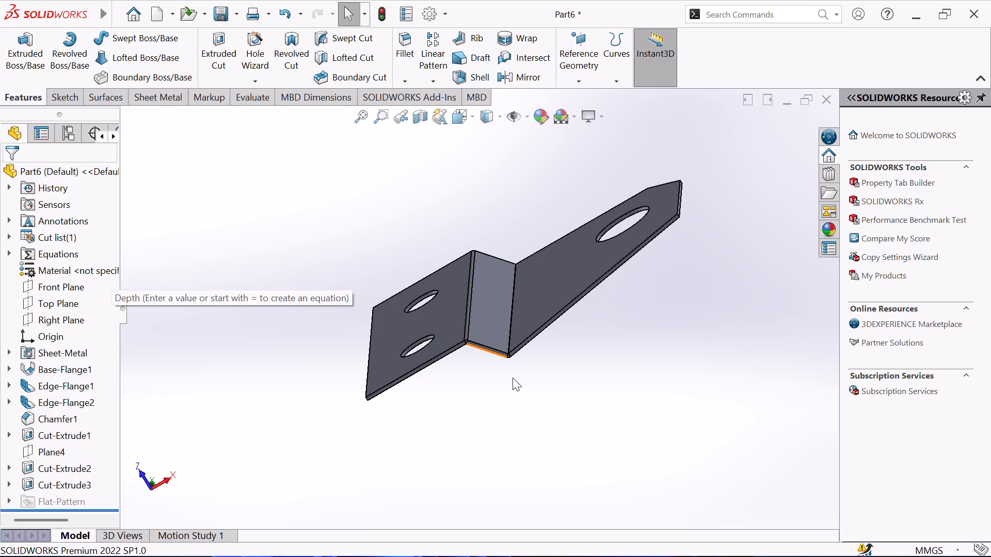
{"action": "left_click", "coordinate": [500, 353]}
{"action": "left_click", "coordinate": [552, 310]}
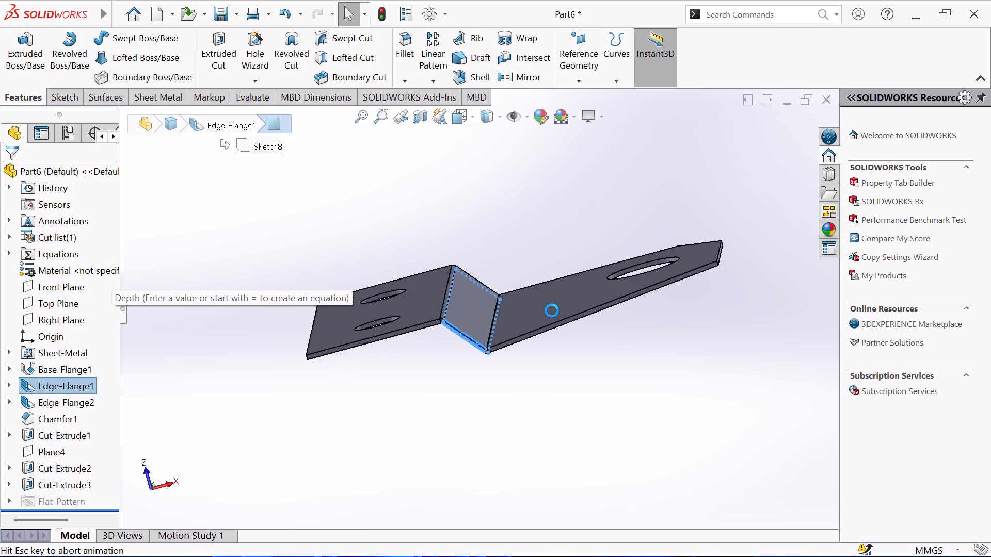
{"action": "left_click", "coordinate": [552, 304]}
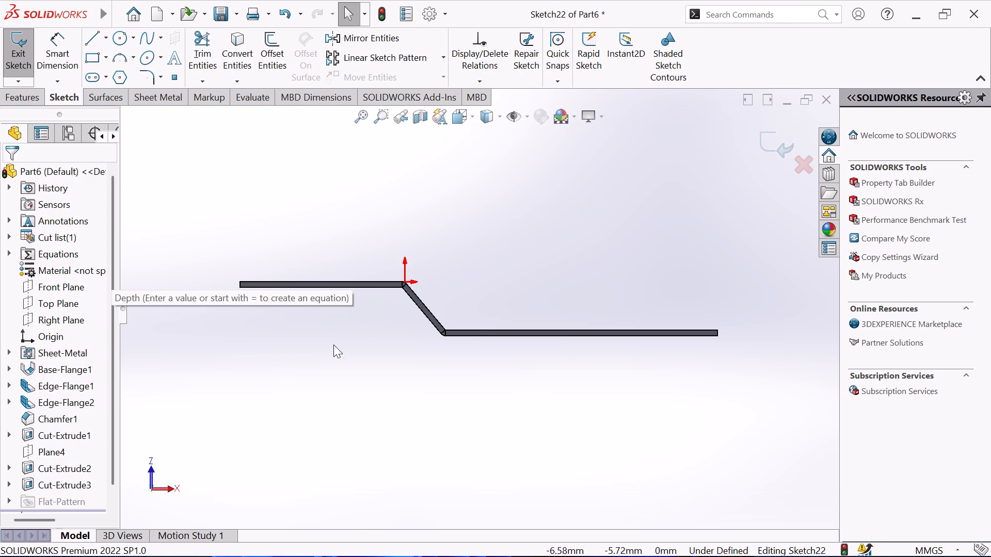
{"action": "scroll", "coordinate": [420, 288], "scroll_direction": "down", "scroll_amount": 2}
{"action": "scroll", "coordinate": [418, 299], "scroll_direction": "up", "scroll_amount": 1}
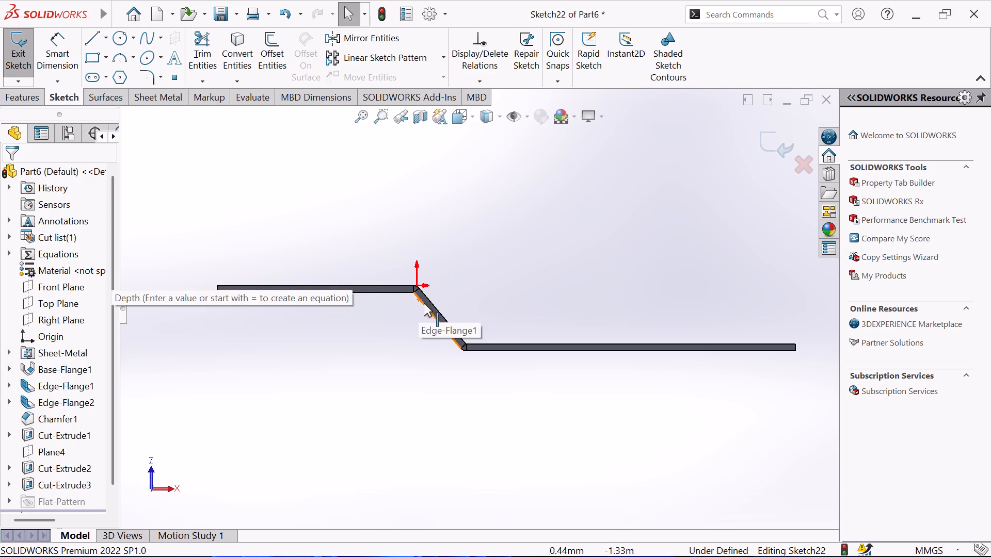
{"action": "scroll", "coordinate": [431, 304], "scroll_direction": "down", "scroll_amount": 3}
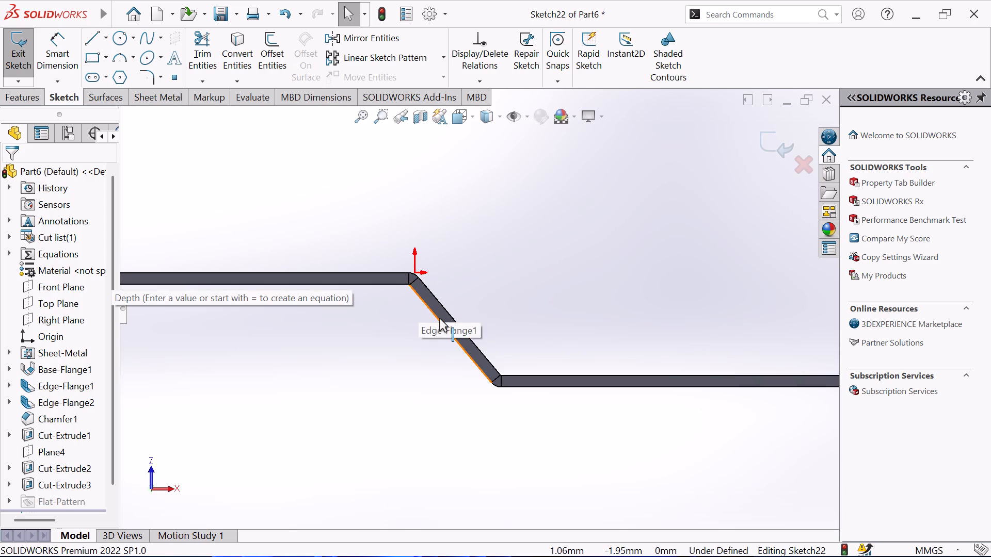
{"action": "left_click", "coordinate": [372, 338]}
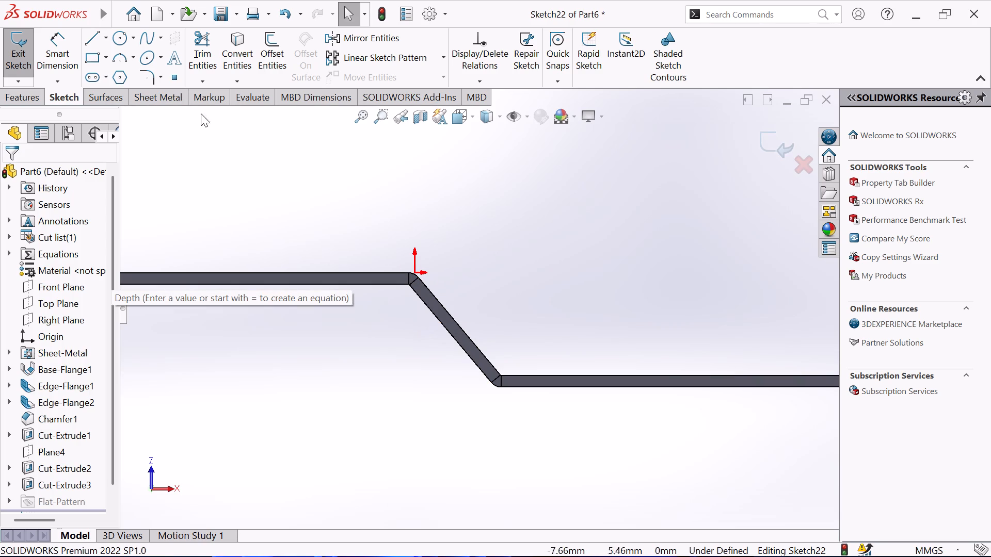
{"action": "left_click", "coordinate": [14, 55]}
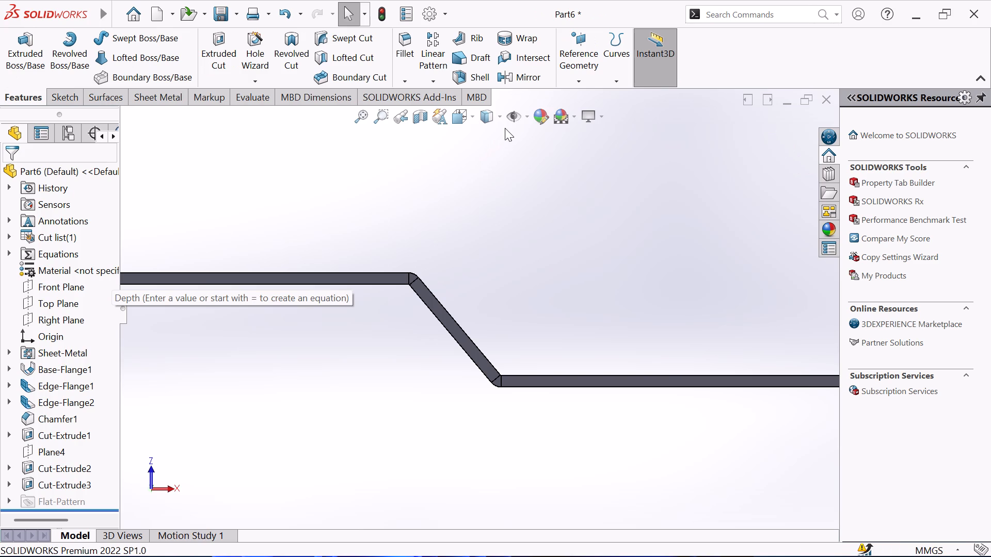
Examine the bent bracket from an isometric corner view and from all sides, including both flanges, the sloped middle section and the holes.
{"action": "left_click", "coordinate": [472, 123]}
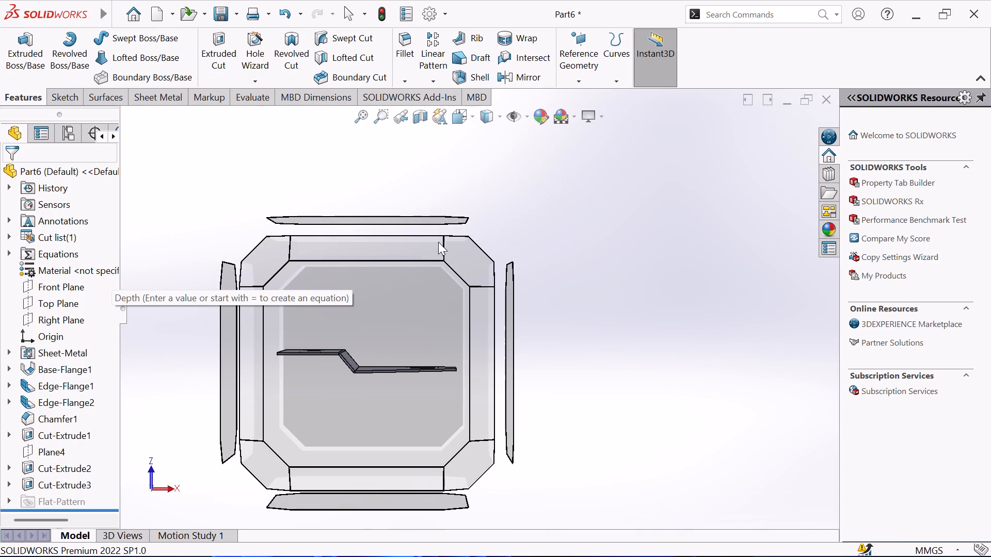
{"action": "left_click", "coordinate": [470, 271]}
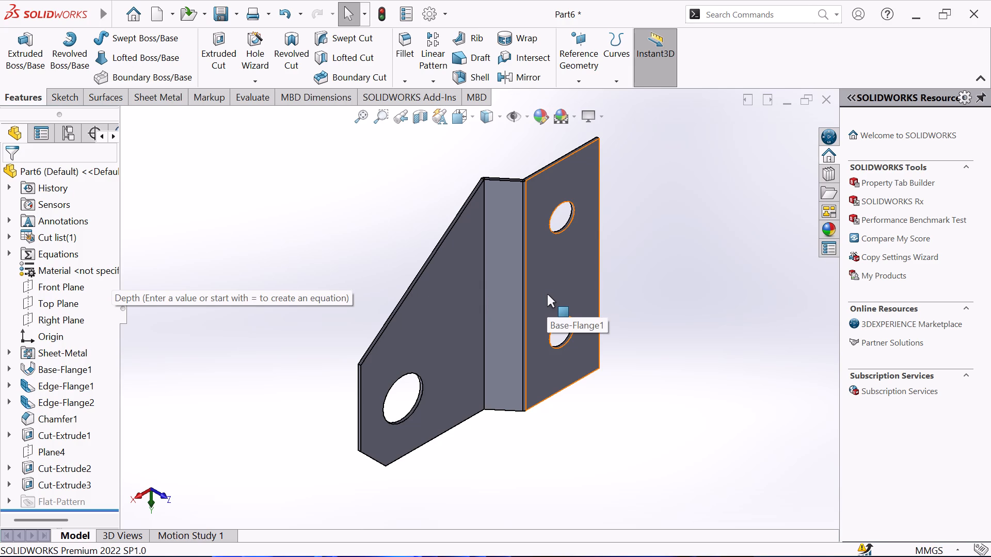
{"action": "left_click", "coordinate": [181, 98]}
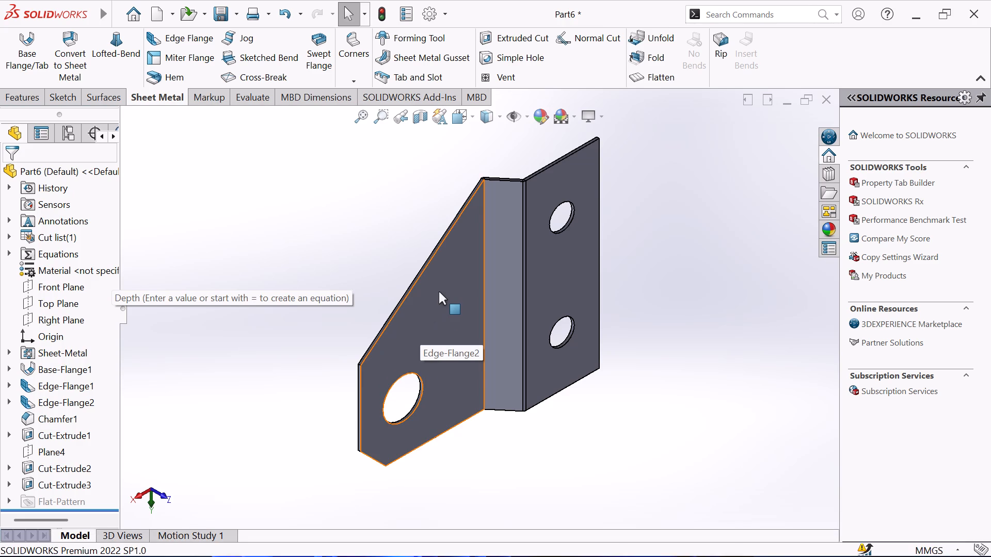
{"action": "scroll", "coordinate": [439, 291], "scroll_direction": "up", "scroll_amount": 1}
{"action": "scroll", "coordinate": [424, 298], "scroll_direction": "down", "scroll_amount": 1}
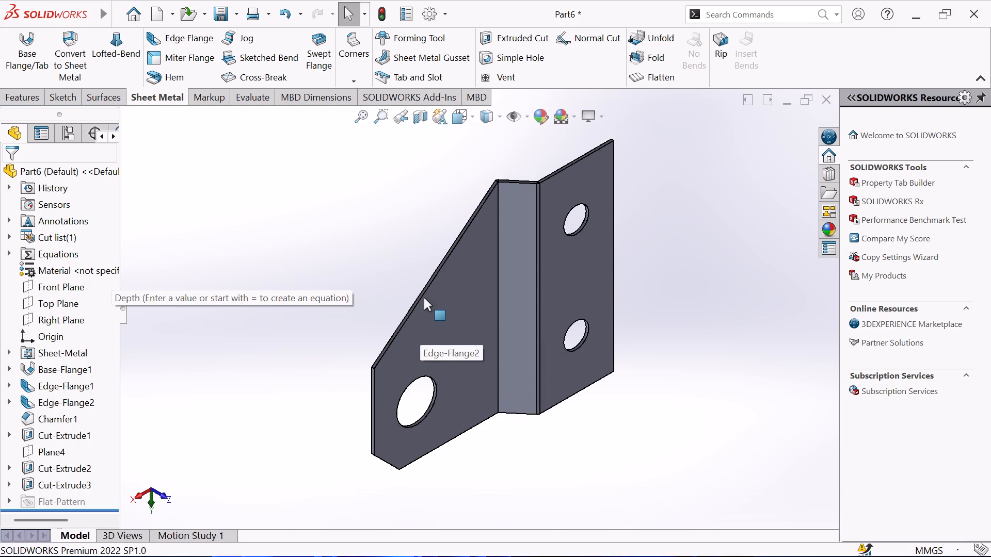
{"action": "middle_click_drag", "start_coordinate": [422, 296], "coordinate": [395, 225]}
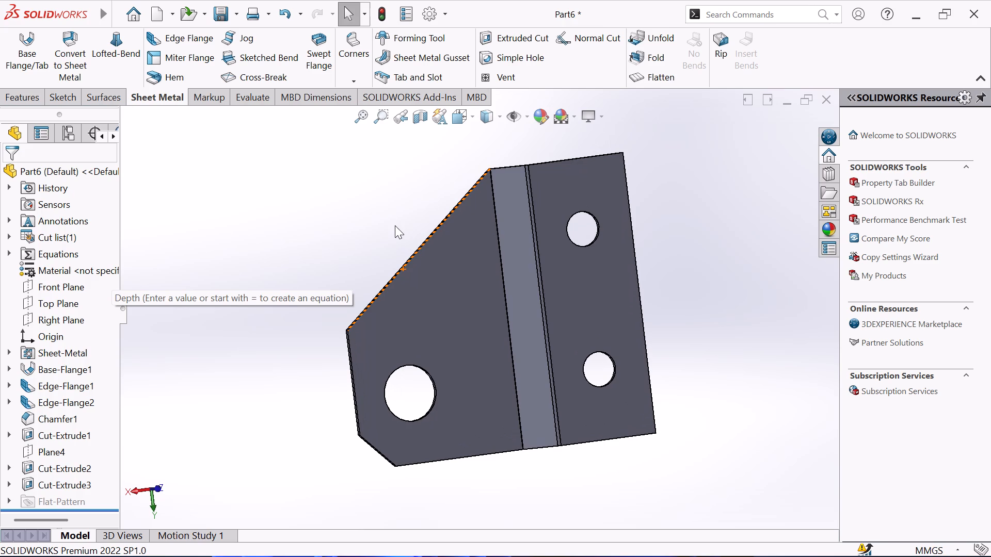
{"action": "middle_click_drag", "start_coordinate": [343, 254], "coordinate": [199, 281]}
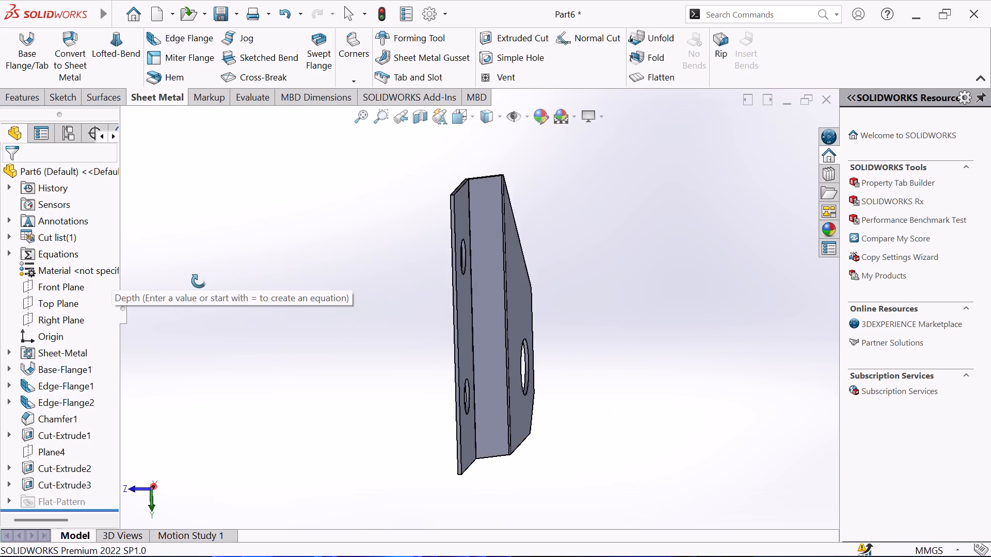
{"action": "middle_click_drag", "start_coordinate": [199, 281], "coordinate": [131, 323]}
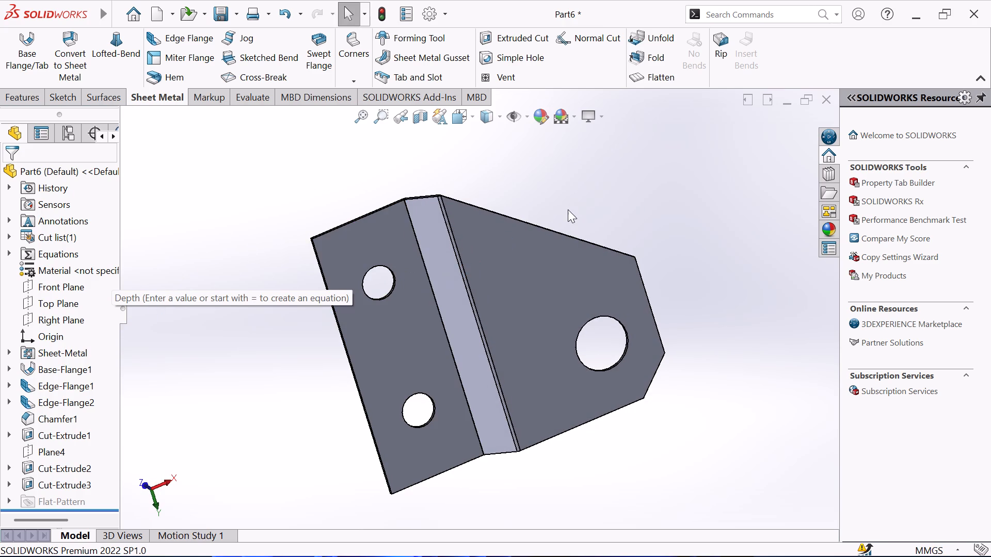
{"action": "middle_click_drag", "start_coordinate": [568, 209], "coordinate": [457, 185]}
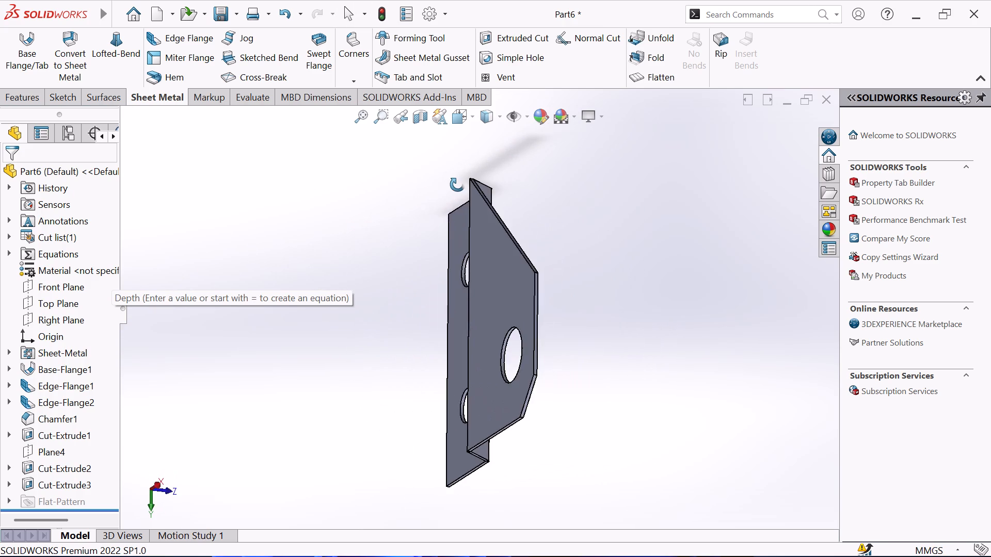
{"action": "middle_click_drag", "start_coordinate": [457, 185], "coordinate": [523, 253]}
{"action": "middle_click_drag", "start_coordinate": [645, 223], "coordinate": [623, 239]}
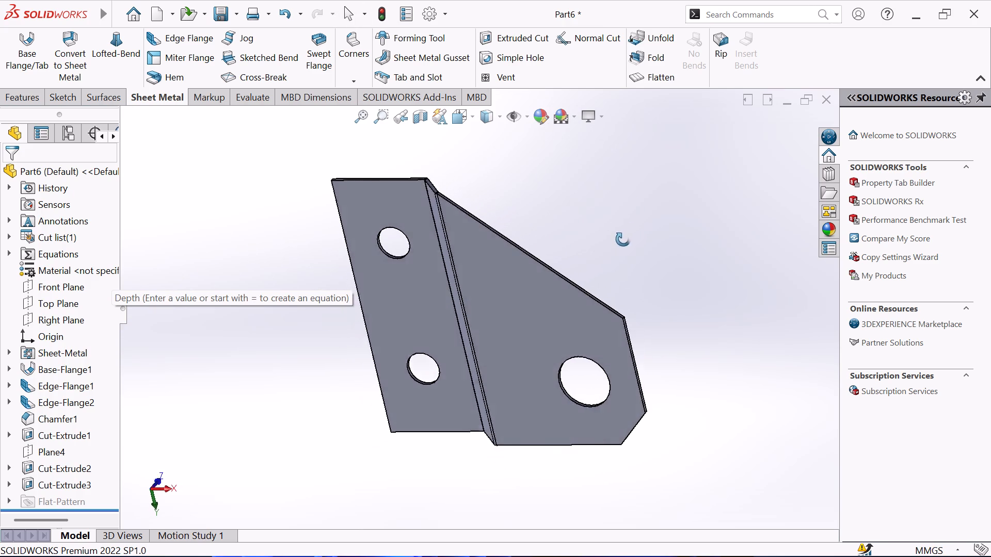
{"action": "middle_click_drag", "start_coordinate": [623, 239], "coordinate": [619, 444]}
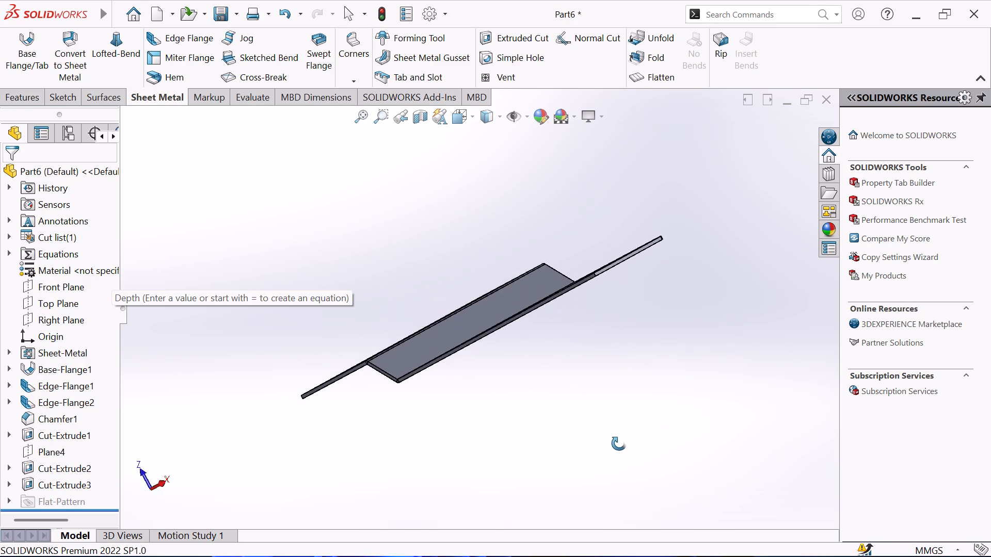
{"action": "middle_click_drag", "start_coordinate": [619, 444], "coordinate": [230, 373]}
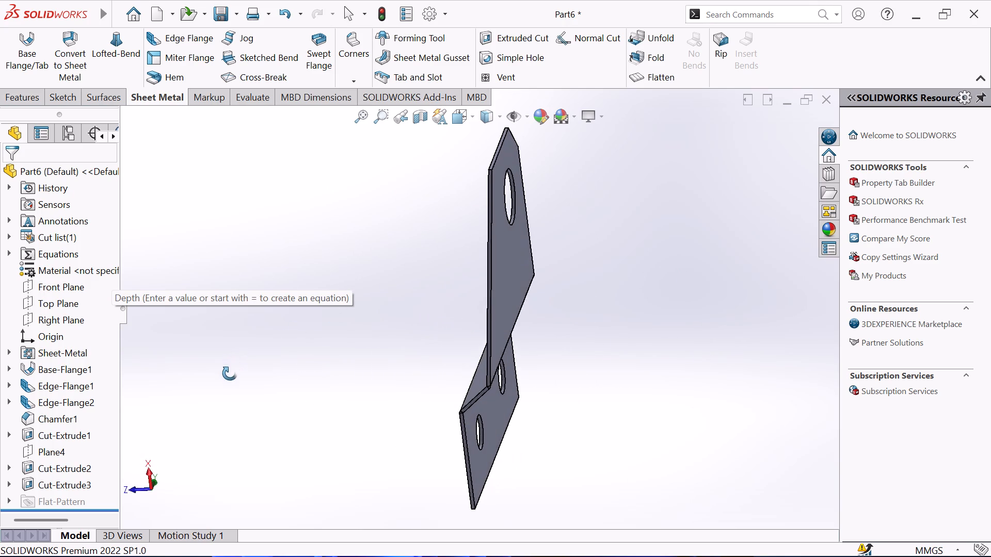
{"action": "middle_click_drag", "start_coordinate": [230, 373], "coordinate": [223, 389]}
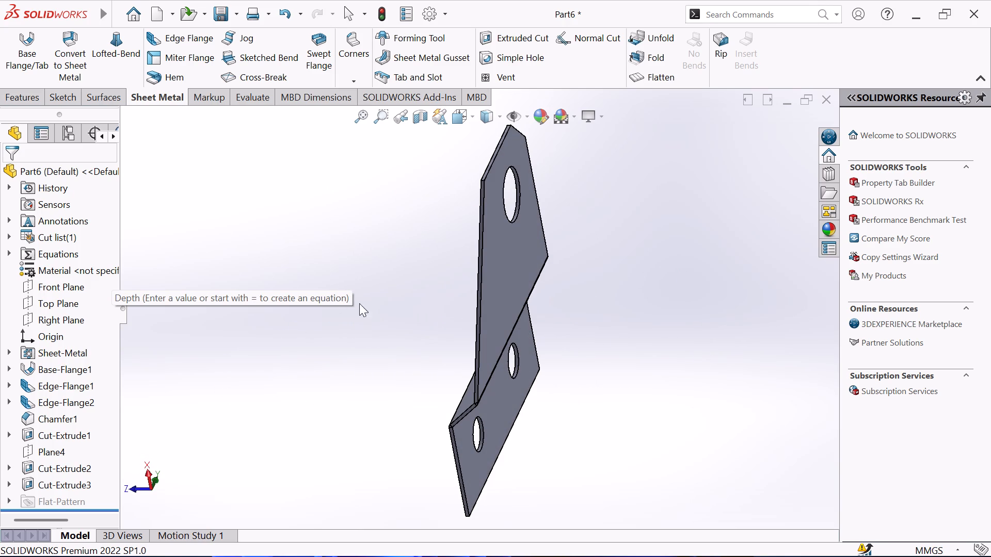
Examine the part's stepped bend profile nearly edge-on, both close up and as a whole.
{"action": "middle_click_drag", "start_coordinate": [365, 282], "coordinate": [381, 225]}
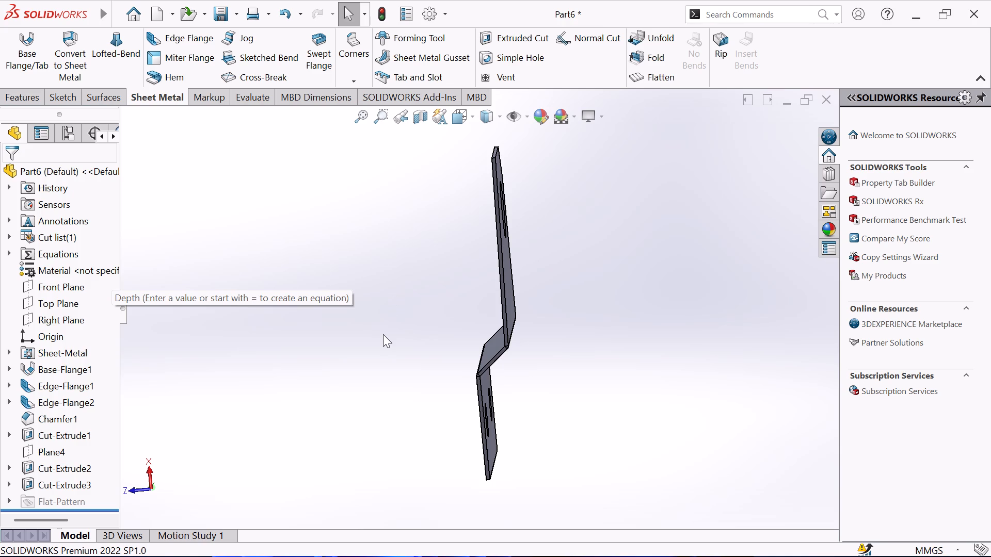
{"action": "scroll", "coordinate": [519, 297], "scroll_direction": "down", "scroll_amount": 1}
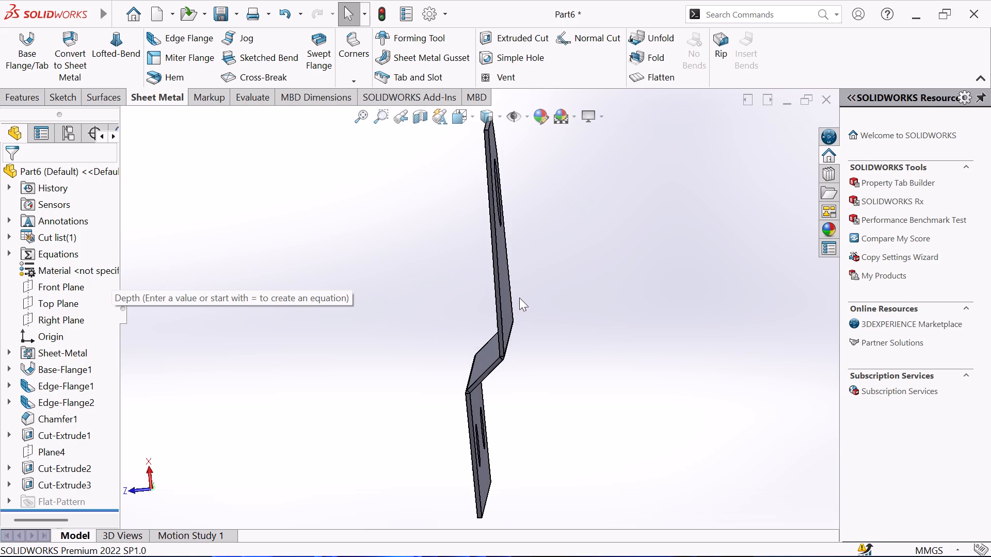
{"action": "scroll", "coordinate": [519, 298], "scroll_direction": "down", "scroll_amount": 1}
{"action": "scroll", "coordinate": [519, 298], "scroll_direction": "up", "scroll_amount": 1}
{"action": "middle_click_drag", "start_coordinate": [519, 298], "coordinate": [521, 276]}
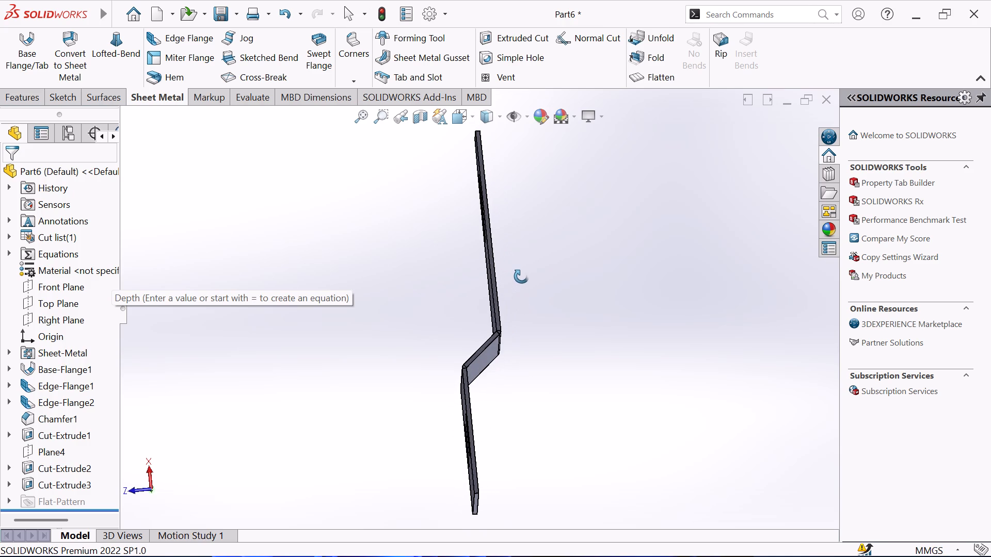
{"action": "middle_click_drag", "start_coordinate": [521, 276], "coordinate": [520, 281]}
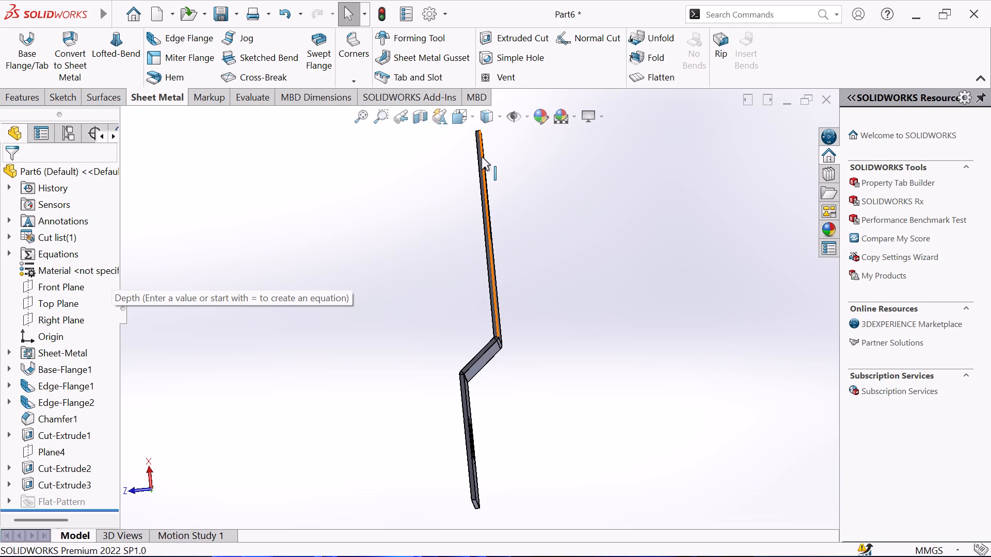
{"action": "scroll", "coordinate": [482, 157], "scroll_direction": "up", "scroll_amount": 2}
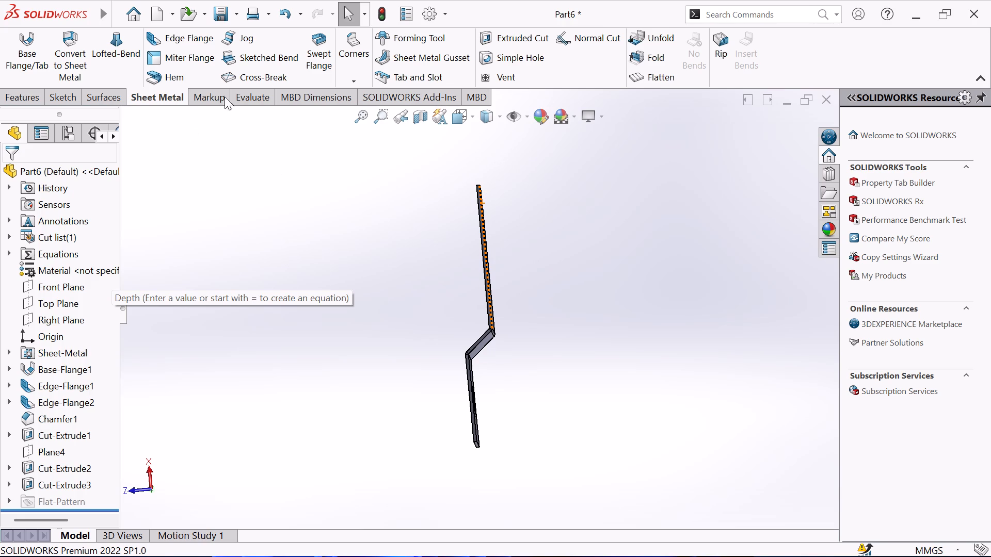
{"action": "scroll", "coordinate": [386, 235], "scroll_direction": "up", "scroll_amount": 1}
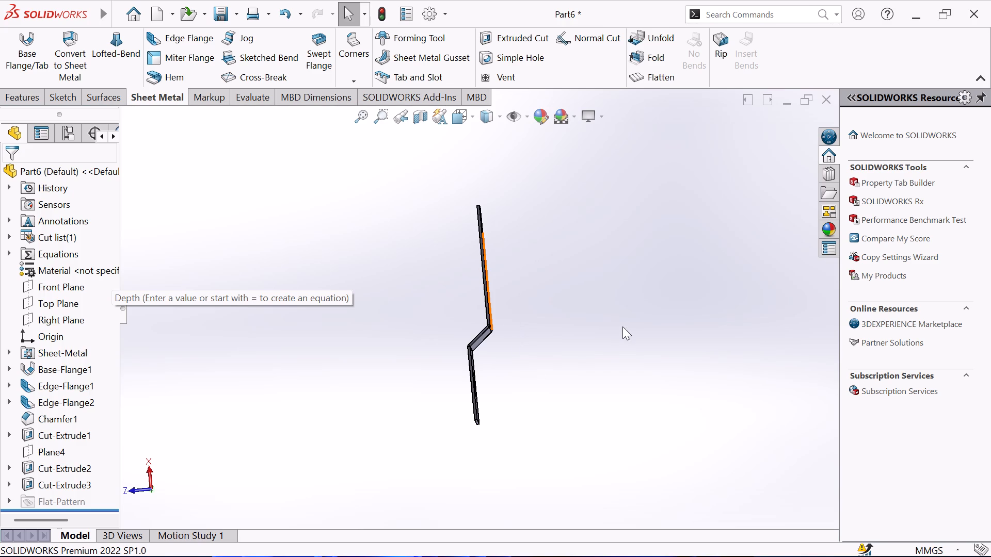
{"action": "scroll", "coordinate": [626, 285], "scroll_direction": "up", "scroll_amount": 1}
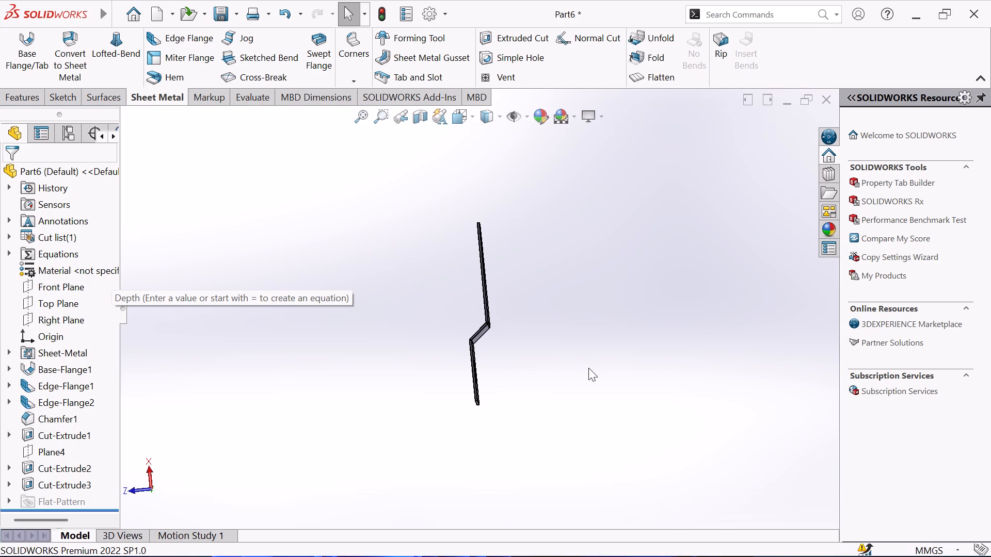
{"action": "scroll", "coordinate": [523, 300], "scroll_direction": "down", "scroll_amount": 1}
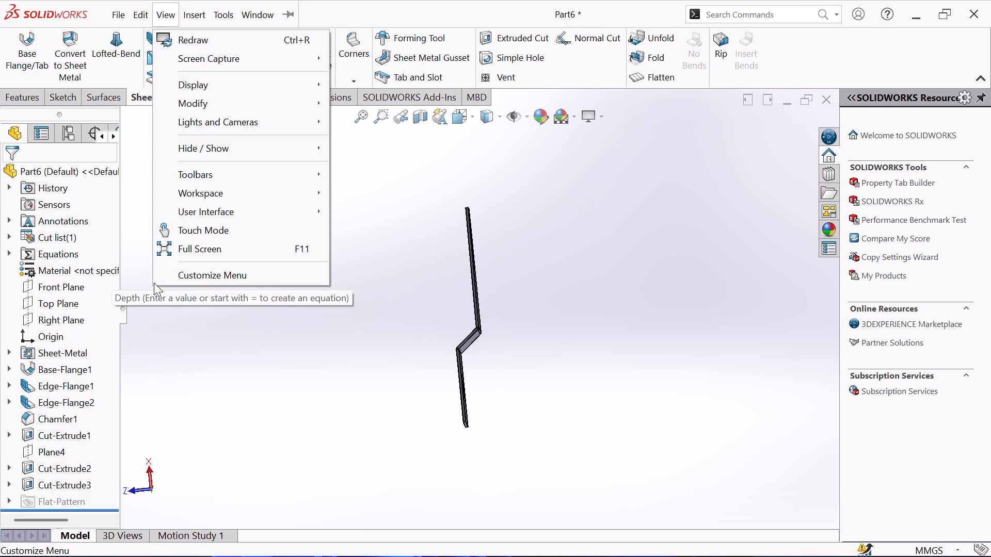
{"action": "left_click", "coordinate": [175, 311]}
{"action": "scroll", "coordinate": [515, 303], "scroll_direction": "up", "scroll_amount": 2}
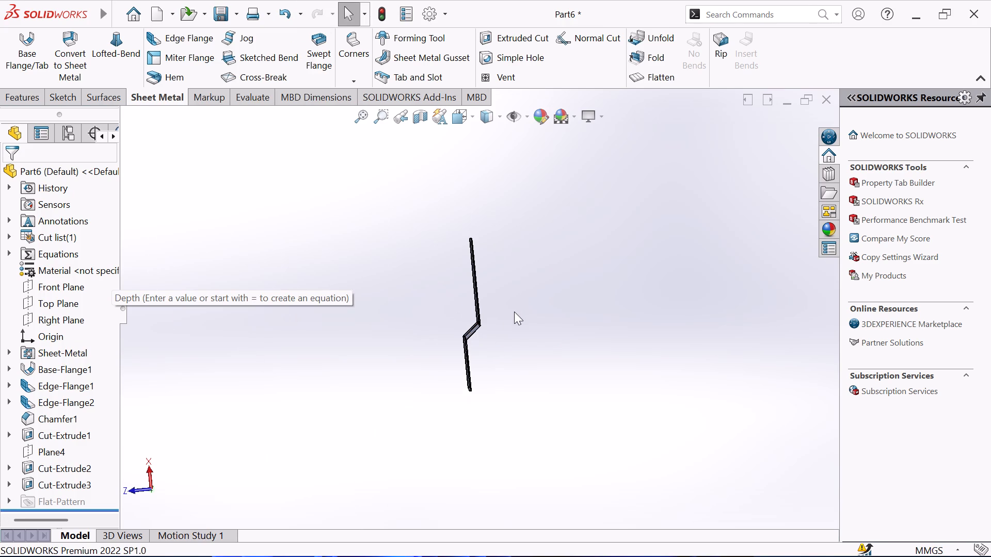
{"action": "scroll", "coordinate": [513, 314], "scroll_direction": "down", "scroll_amount": 1}
Inspect the flange faces with the three holes and the cut corners, ending in an isometric corner view.
{"action": "middle_click_drag", "start_coordinate": [502, 320], "coordinate": [595, 325]}
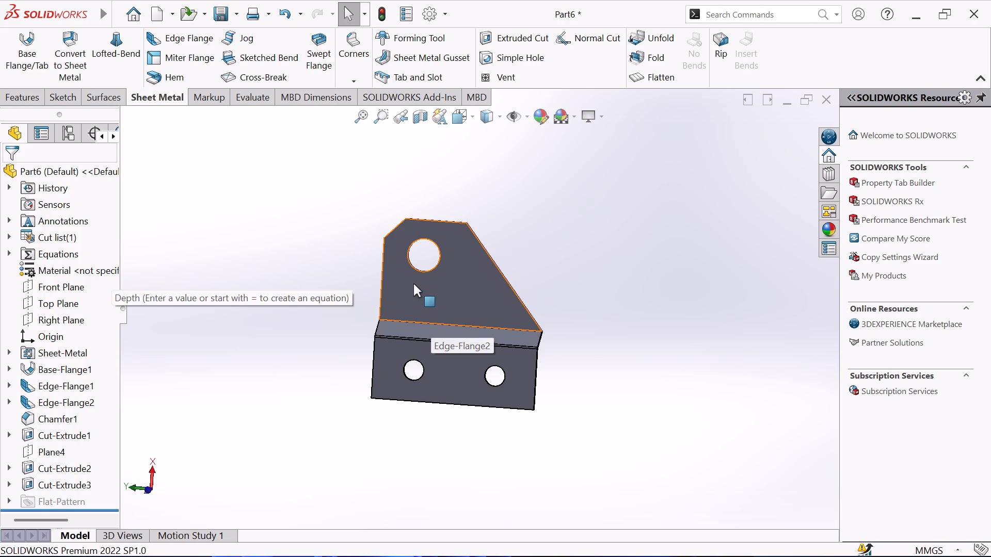
{"action": "scroll", "coordinate": [413, 283], "scroll_direction": "up", "scroll_amount": 1}
{"action": "scroll", "coordinate": [413, 283], "scroll_direction": "down", "scroll_amount": 1}
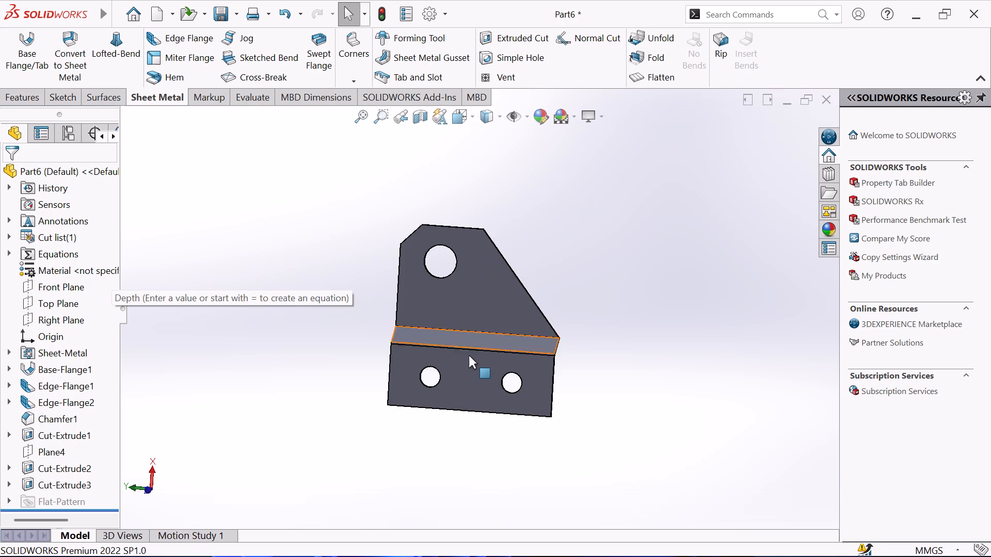
{"action": "scroll", "coordinate": [469, 363], "scroll_direction": "down", "scroll_amount": 1}
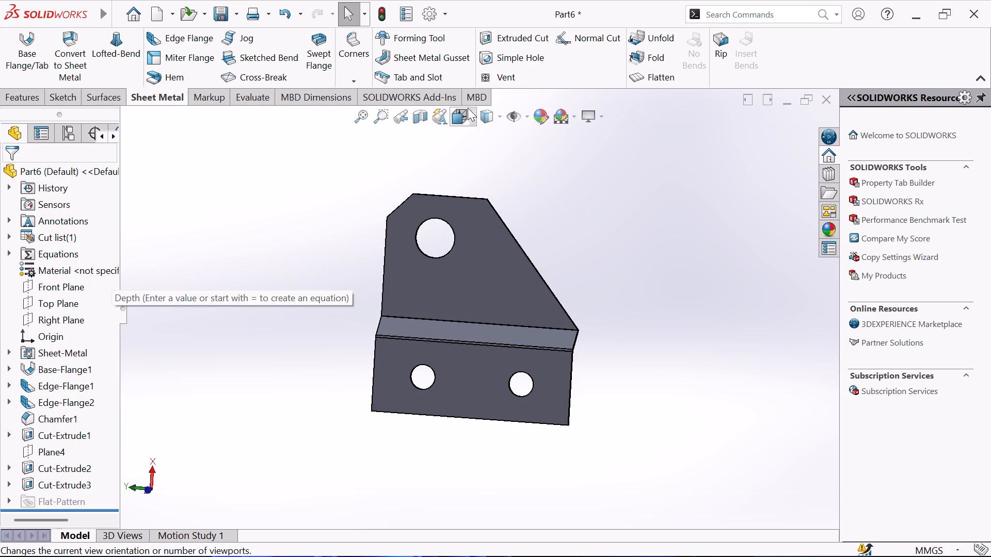
{"action": "left_click", "coordinate": [472, 121]}
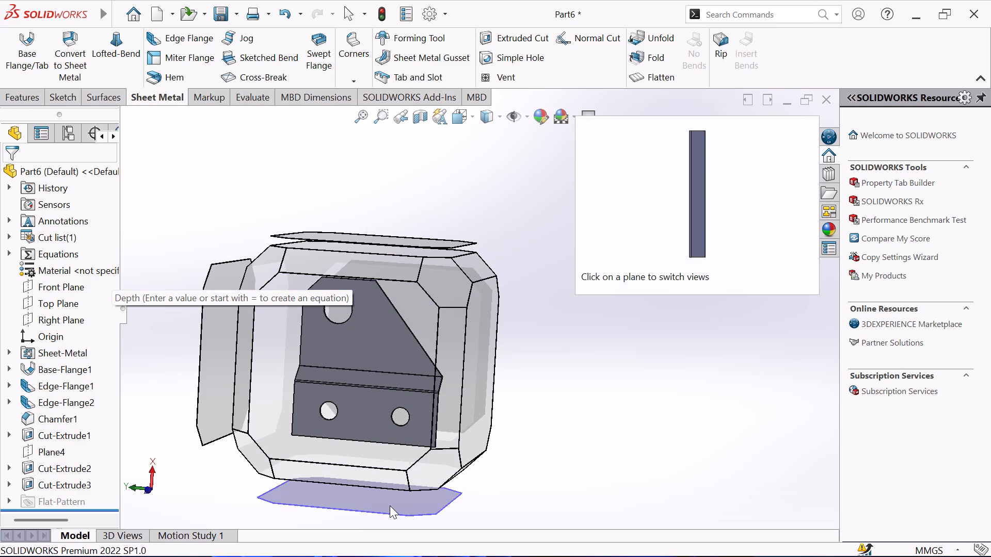
{"action": "left_click", "coordinate": [254, 453]}
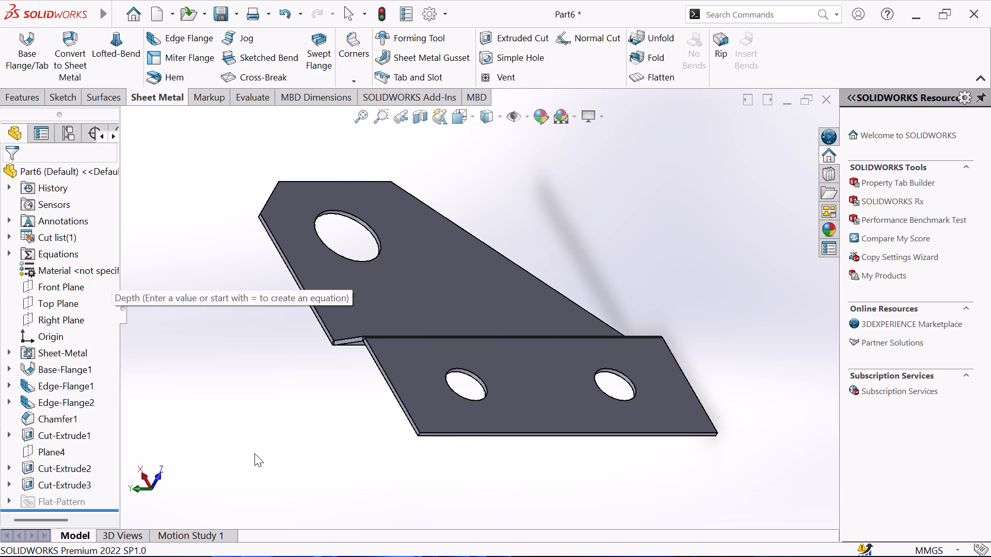
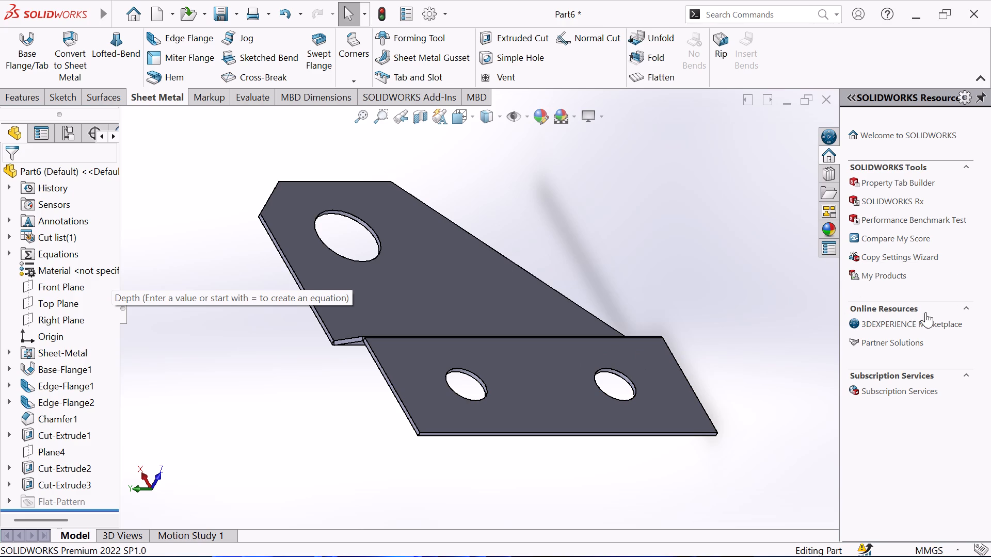
Examine both flange faces, the three holes and the sloped middle section from several angles, including the stepped bend profile edge-on.
{"action": "scroll", "coordinate": [566, 316], "scroll_direction": "up", "scroll_amount": 1}
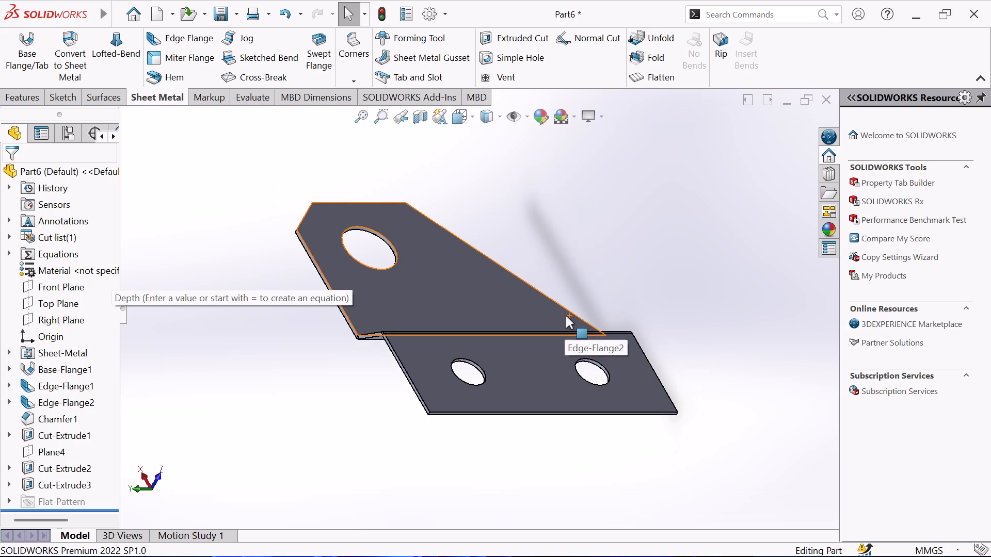
{"action": "scroll", "coordinate": [543, 308], "scroll_direction": "down", "scroll_amount": 3}
{"action": "middle_click_drag", "start_coordinate": [542, 307], "coordinate": [402, 385]}
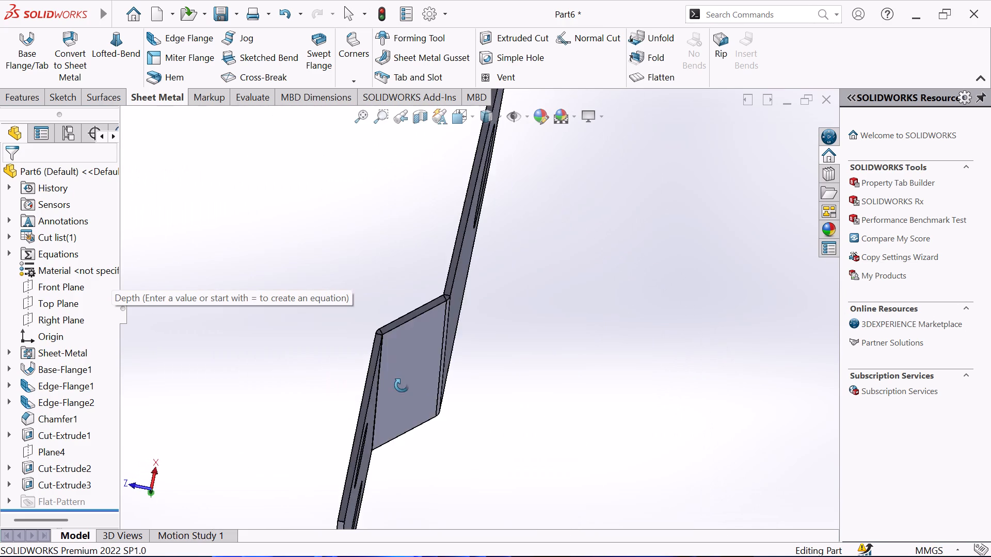
{"action": "middle_click_drag", "start_coordinate": [402, 385], "coordinate": [517, 322]}
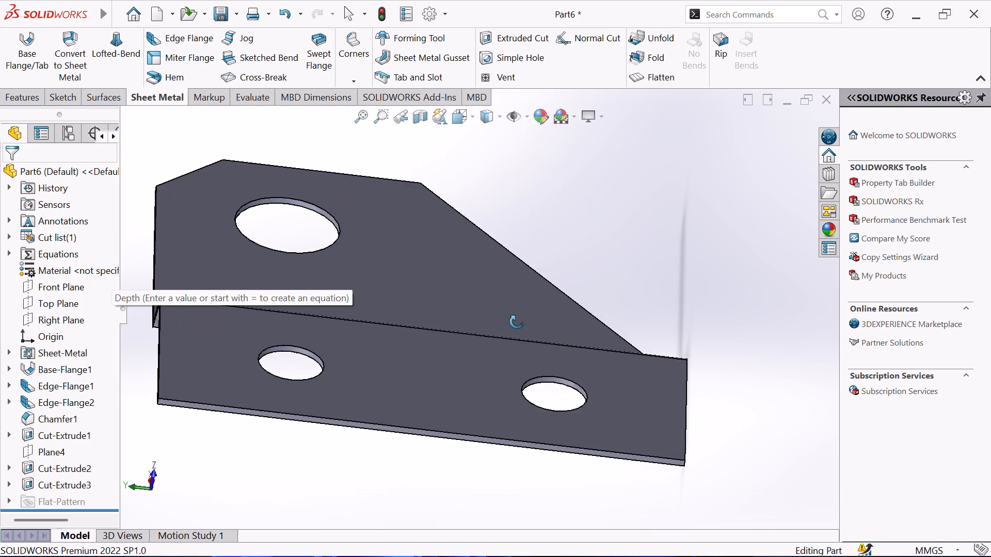
{"action": "middle_click_drag", "start_coordinate": [517, 322], "coordinate": [405, 297]}
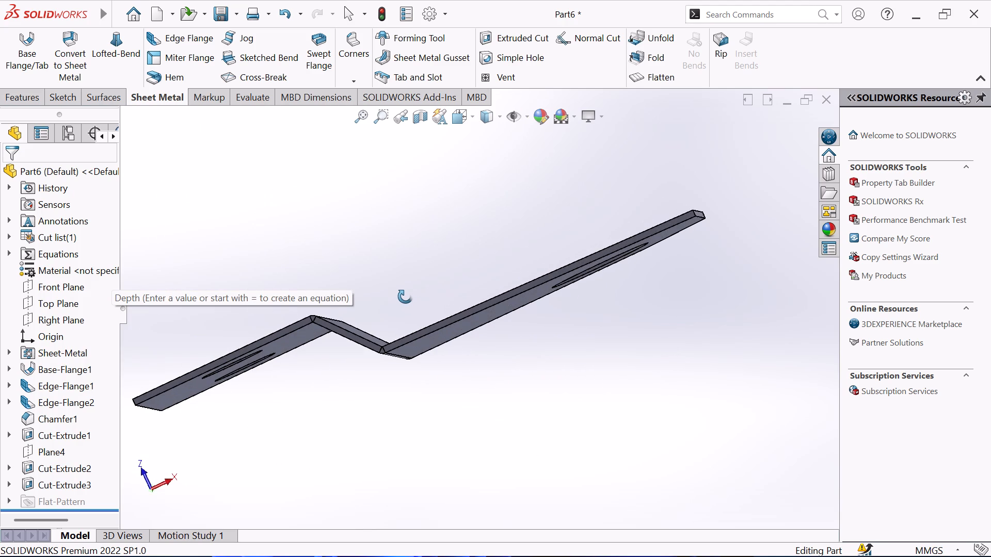
{"action": "middle_click_drag", "start_coordinate": [405, 297], "coordinate": [763, 315]}
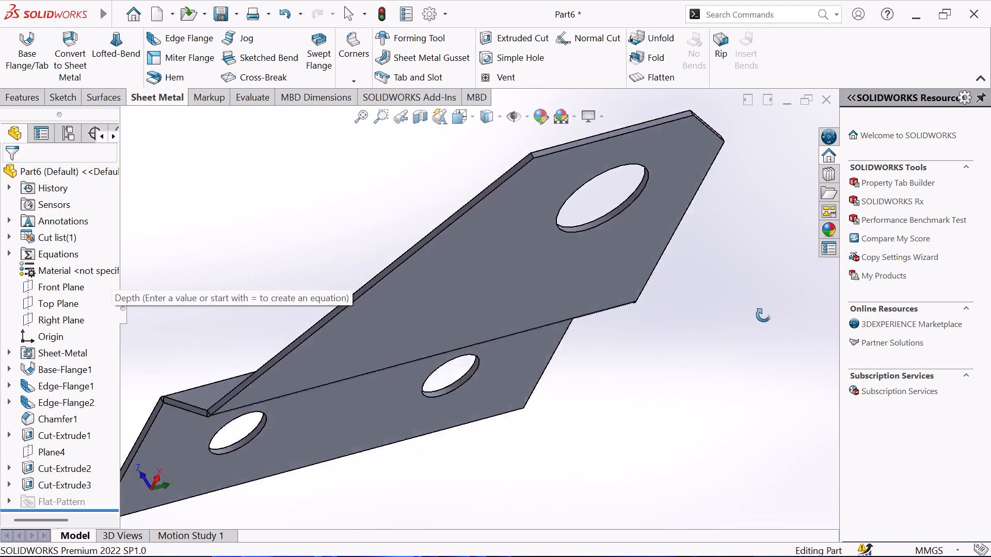
{"action": "middle_click_drag", "start_coordinate": [763, 315], "coordinate": [500, 259]}
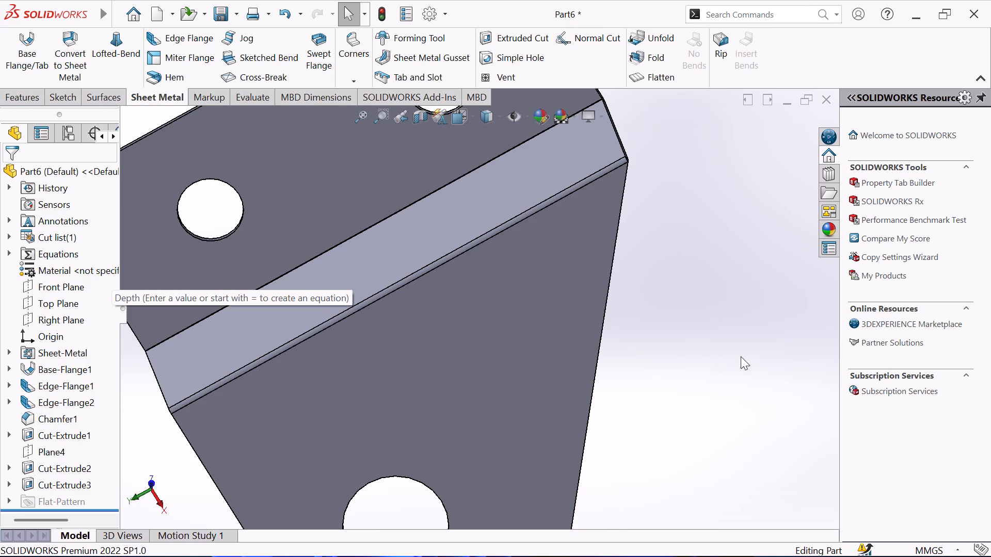
{"action": "scroll", "coordinate": [624, 327], "scroll_direction": "up", "scroll_amount": 2}
{"action": "scroll", "coordinate": [546, 333], "scroll_direction": "down", "scroll_amount": 1}
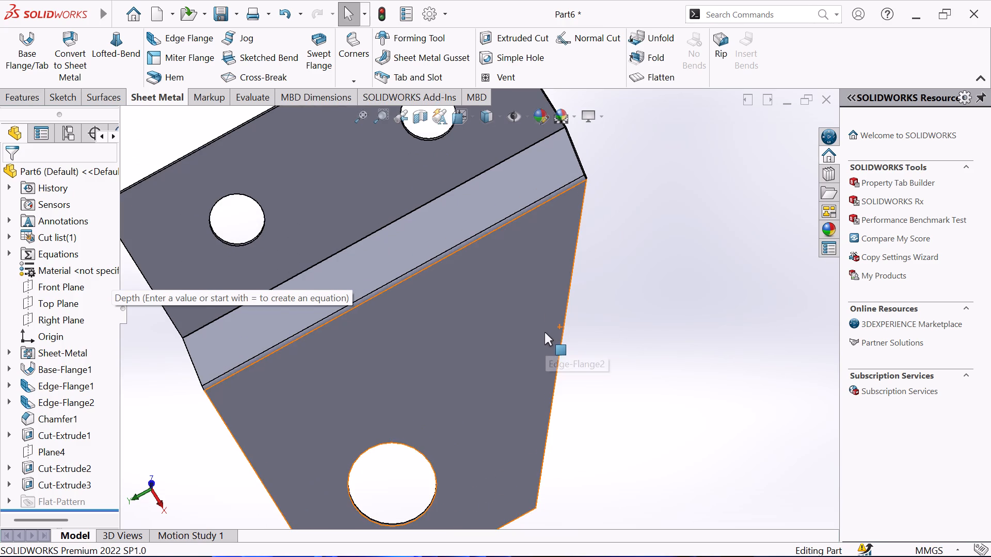
{"action": "scroll", "coordinate": [545, 332], "scroll_direction": "up", "scroll_amount": 1}
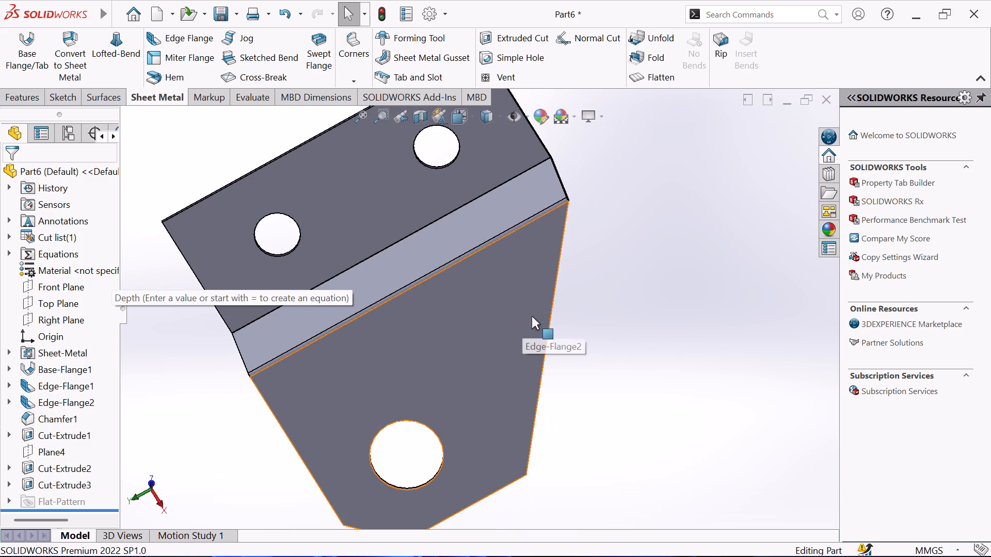
{"action": "scroll", "coordinate": [481, 323], "scroll_direction": "up", "scroll_amount": 1}
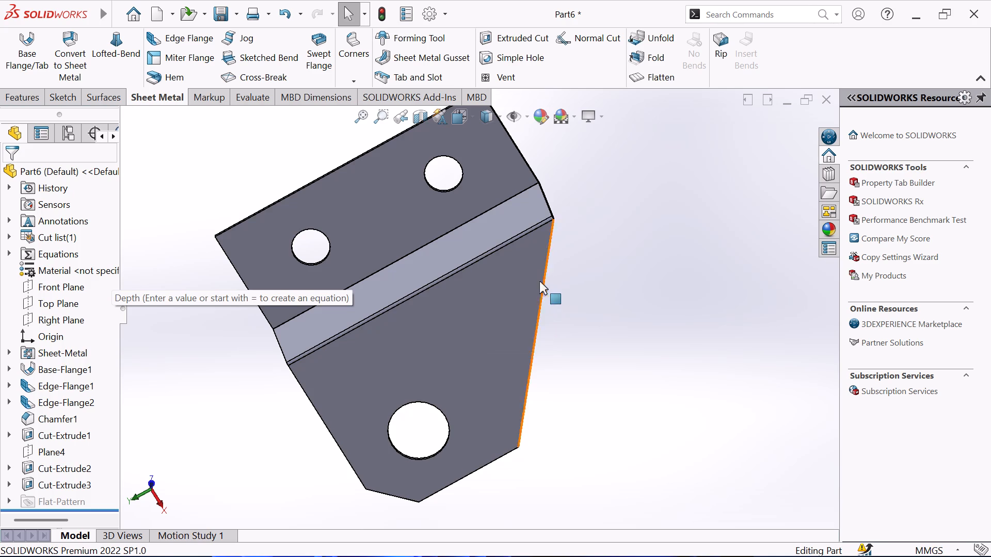
Examine the whole bracket from all sides, including the tapered flange with its cut corners and the large hole.
{"action": "middle_click_drag", "start_coordinate": [514, 281], "coordinate": [370, 400]}
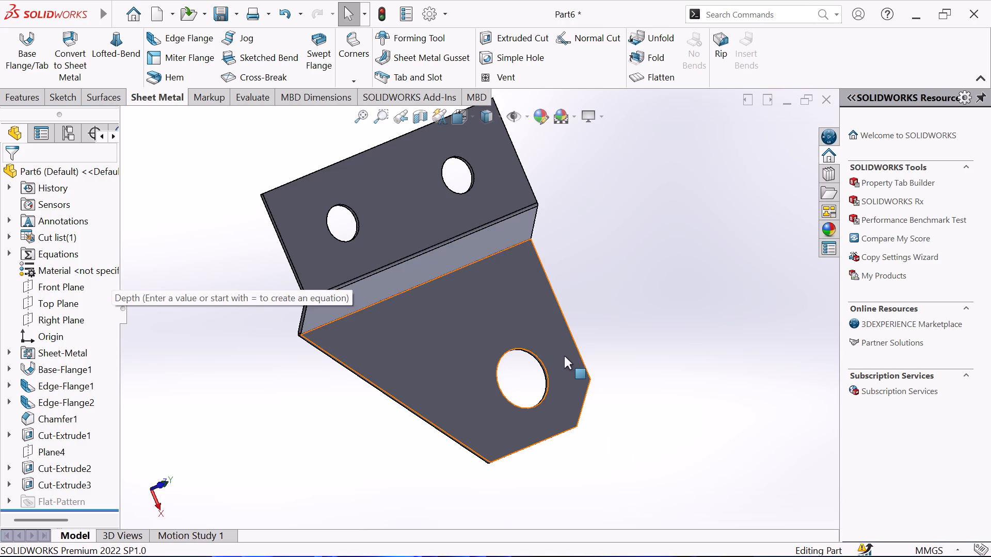
{"action": "scroll", "coordinate": [562, 348], "scroll_direction": "up", "scroll_amount": 3}
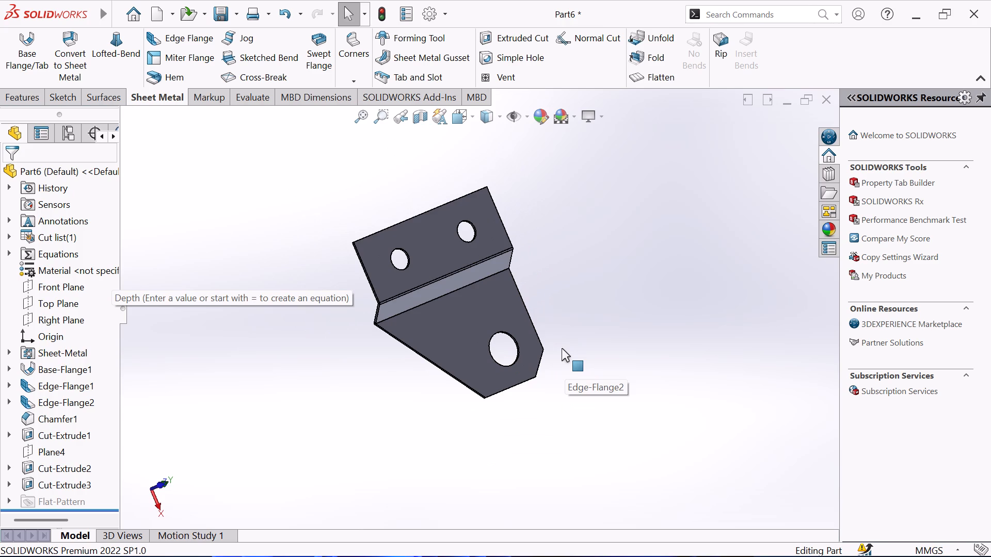
{"action": "middle_click_drag", "start_coordinate": [562, 348], "coordinate": [465, 322]}
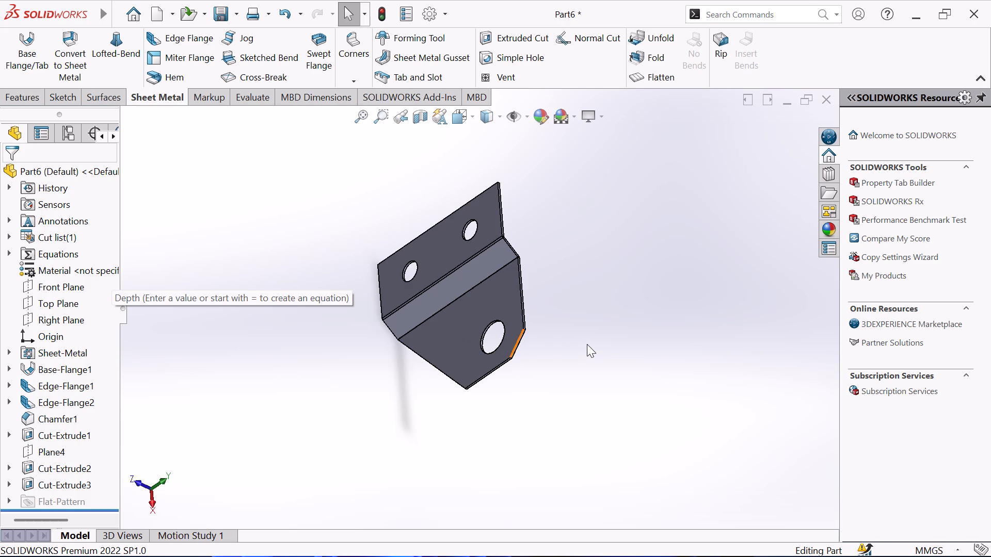
{"action": "scroll", "coordinate": [551, 245], "scroll_direction": "up", "scroll_amount": 1}
{"action": "middle_click_drag", "start_coordinate": [548, 242], "coordinate": [478, 273]}
{"action": "scroll", "coordinate": [548, 242], "scroll_direction": "down", "scroll_amount": 1}
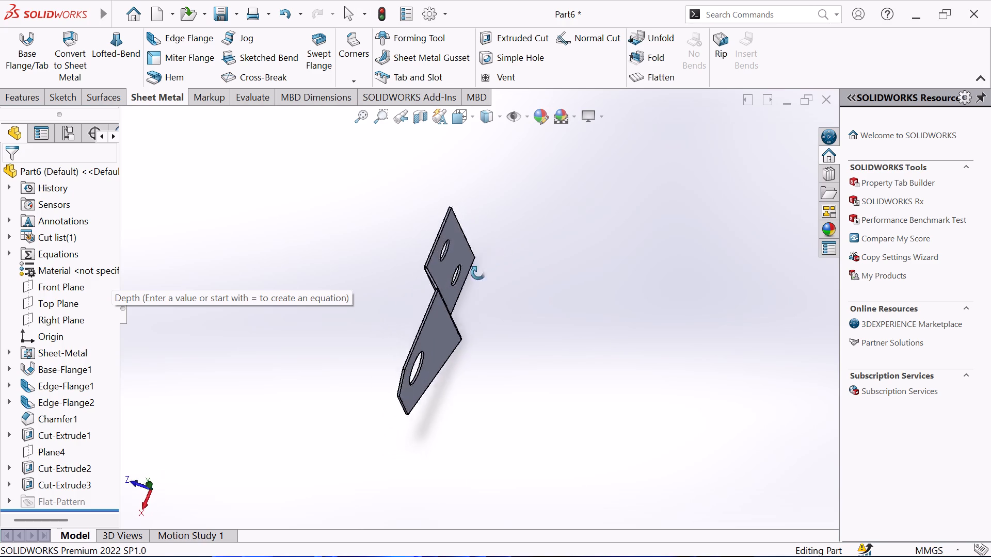
{"action": "middle_click_drag", "start_coordinate": [478, 273], "coordinate": [426, 296]}
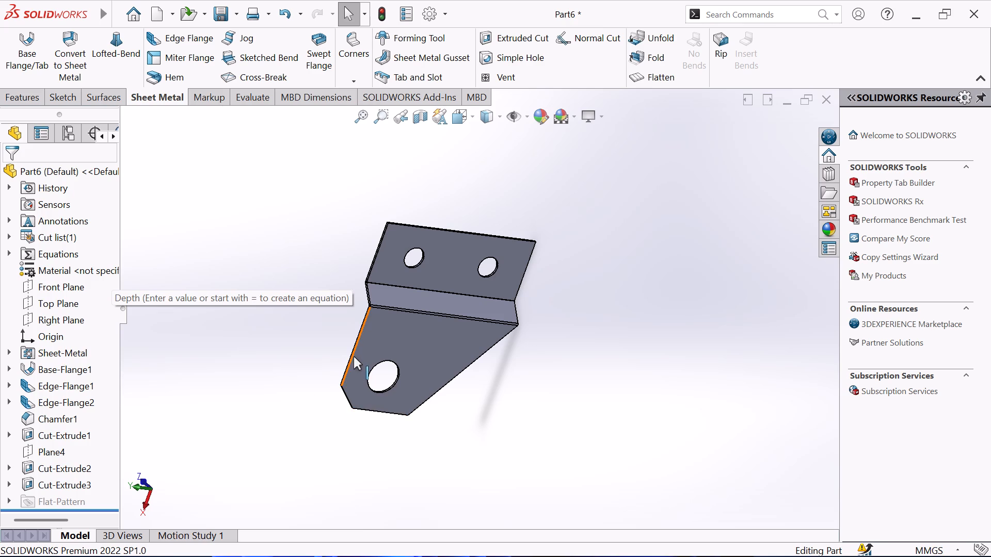
{"action": "scroll", "coordinate": [357, 349], "scroll_direction": "up", "scroll_amount": 1}
{"action": "middle_click_drag", "start_coordinate": [435, 338], "coordinate": [592, 344]}
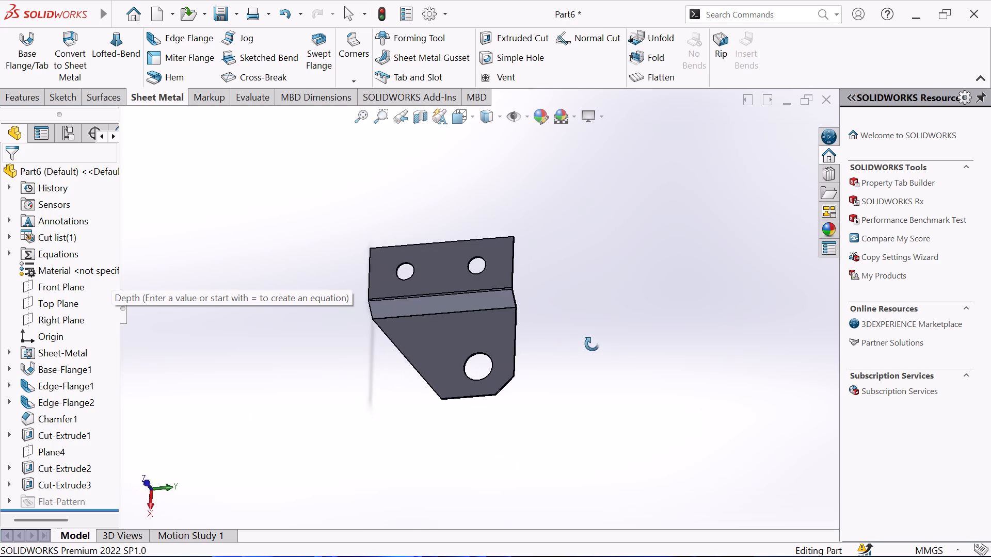
{"action": "middle_click_drag", "start_coordinate": [592, 344], "coordinate": [668, 170]}
{"action": "scroll", "coordinate": [432, 302], "scroll_direction": "down", "scroll_amount": 1}
{"action": "middle_click_drag", "start_coordinate": [430, 302], "coordinate": [555, 282]}
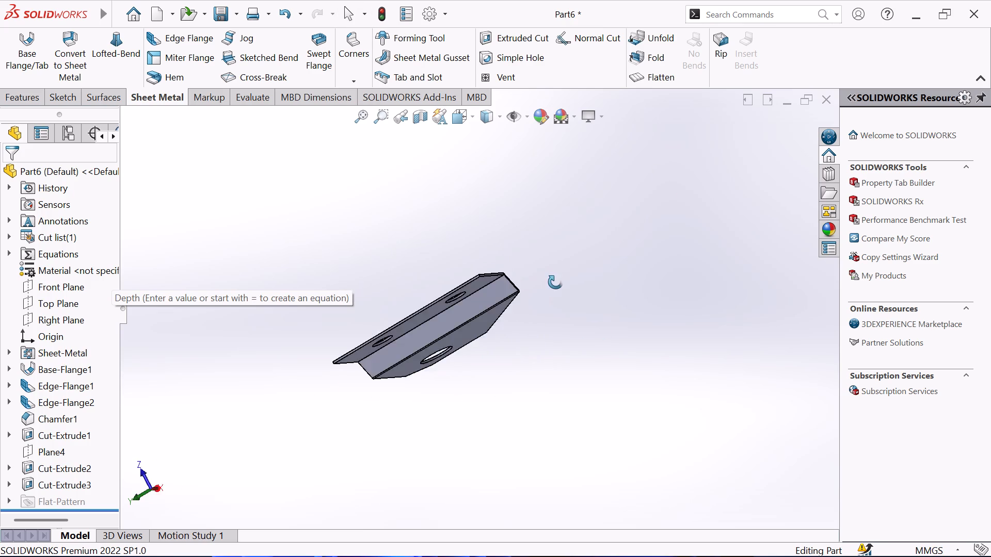
{"action": "middle_click_drag", "start_coordinate": [555, 282], "coordinate": [473, 397]}
Inspect the two bends and sloped middle section nearly edge-on, as well as the slanted cut edge of the large-hole flange.
{"action": "scroll", "coordinate": [460, 326], "scroll_direction": "down", "scroll_amount": 1}
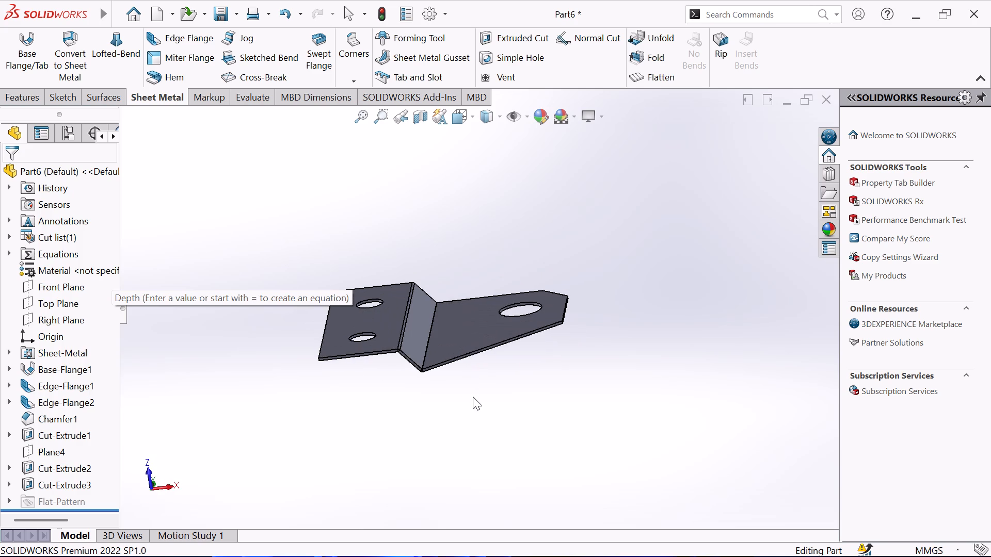
{"action": "scroll", "coordinate": [469, 397], "scroll_direction": "down", "scroll_amount": 1}
{"action": "middle_click_drag", "start_coordinate": [466, 394], "coordinate": [457, 355]}
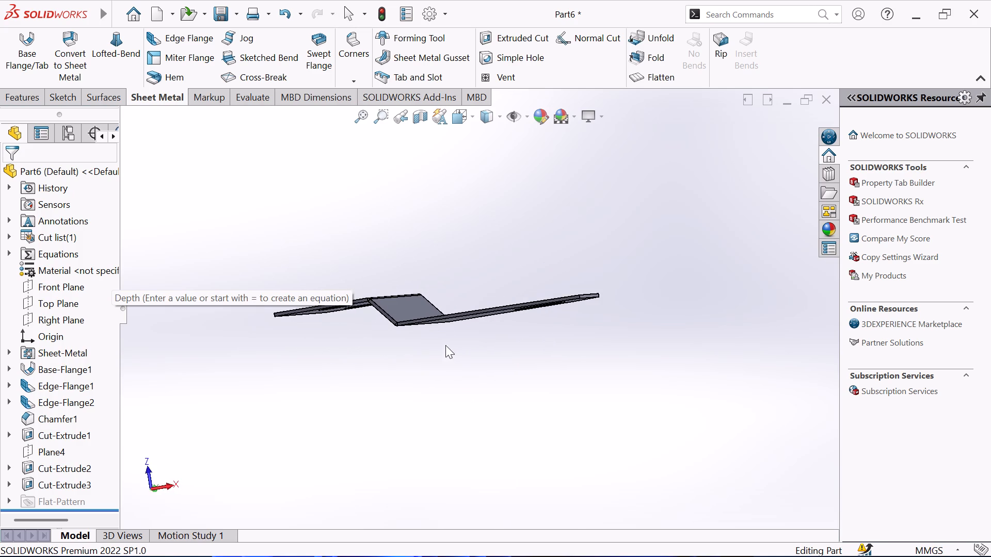
{"action": "scroll", "coordinate": [402, 332], "scroll_direction": "down", "scroll_amount": 2}
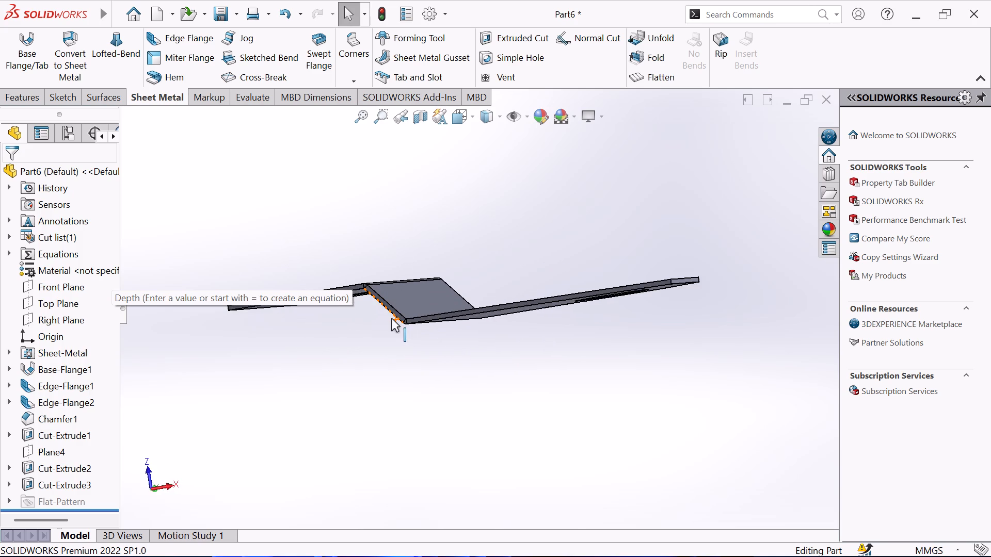
{"action": "scroll", "coordinate": [443, 325], "scroll_direction": "down", "scroll_amount": 1}
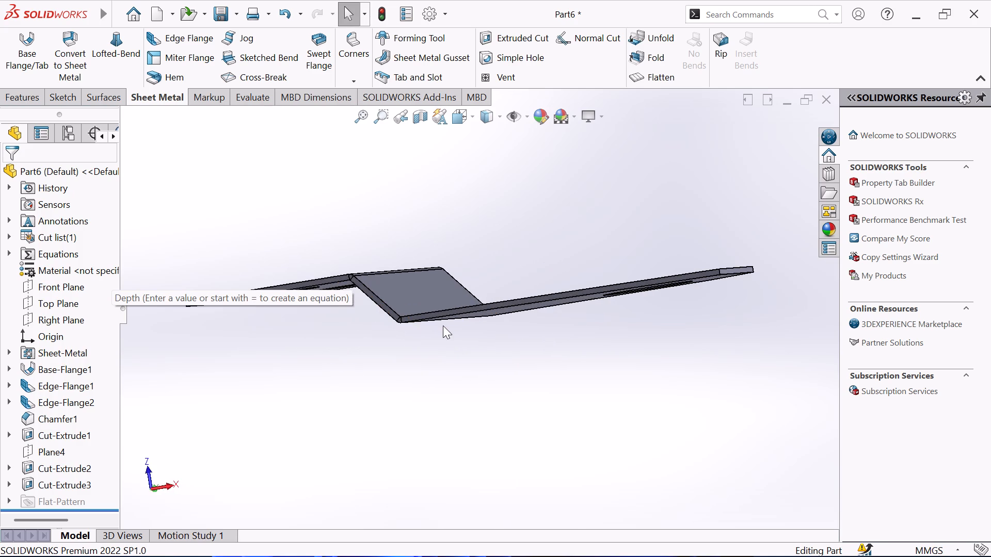
{"action": "middle_click_drag", "start_coordinate": [468, 323], "coordinate": [474, 354]}
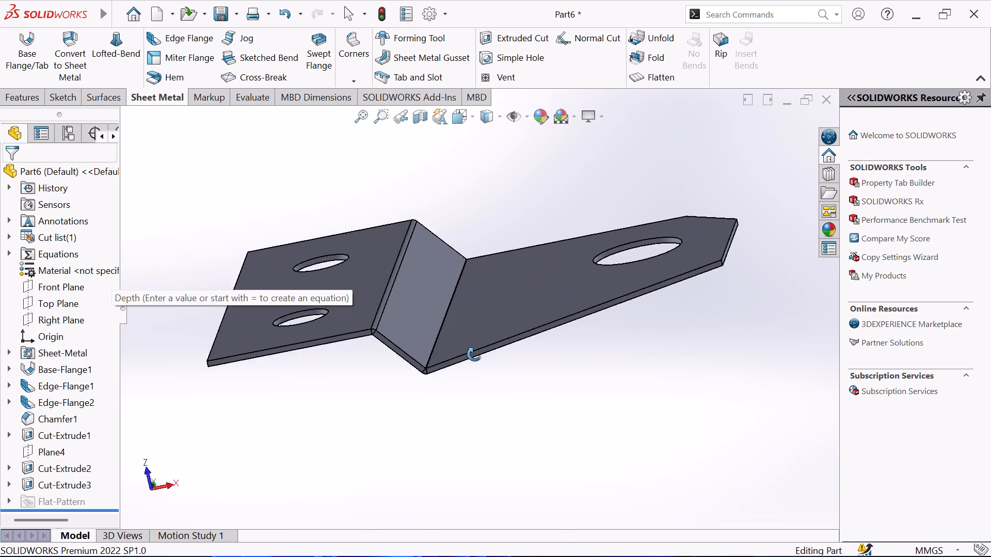
{"action": "middle_click_drag", "start_coordinate": [474, 354], "coordinate": [463, 403]}
{"action": "scroll", "coordinate": [484, 406], "scroll_direction": "down", "scroll_amount": 1}
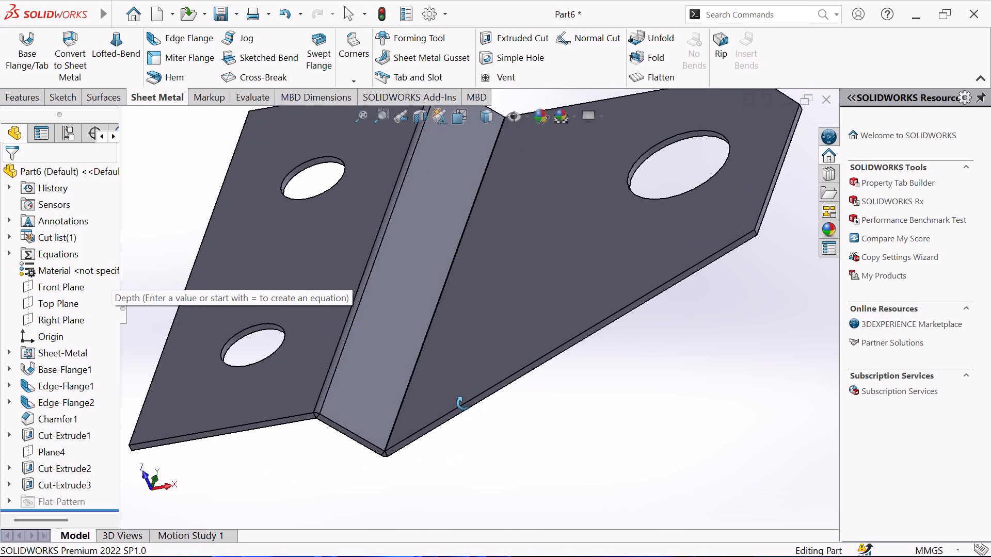
{"action": "middle_click_drag", "start_coordinate": [463, 403], "coordinate": [471, 386]}
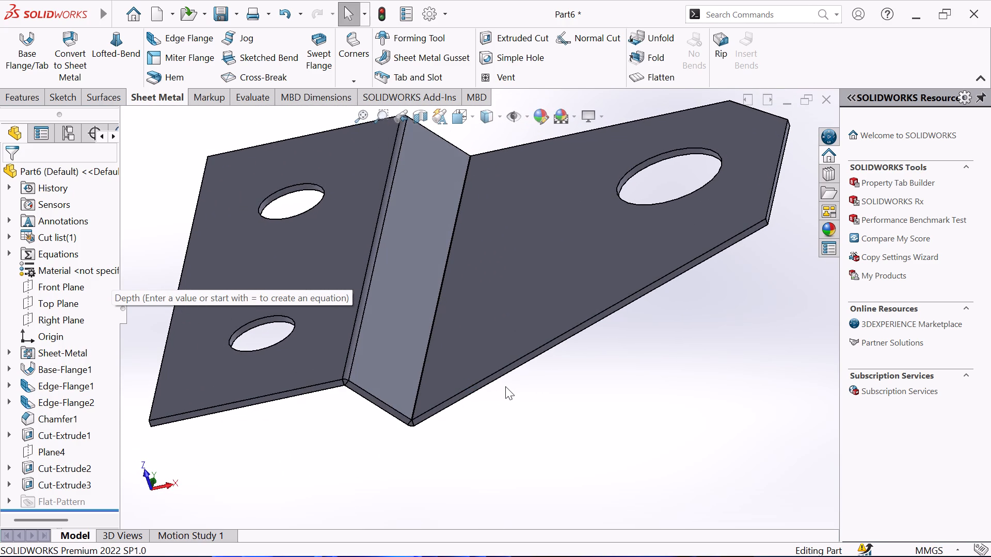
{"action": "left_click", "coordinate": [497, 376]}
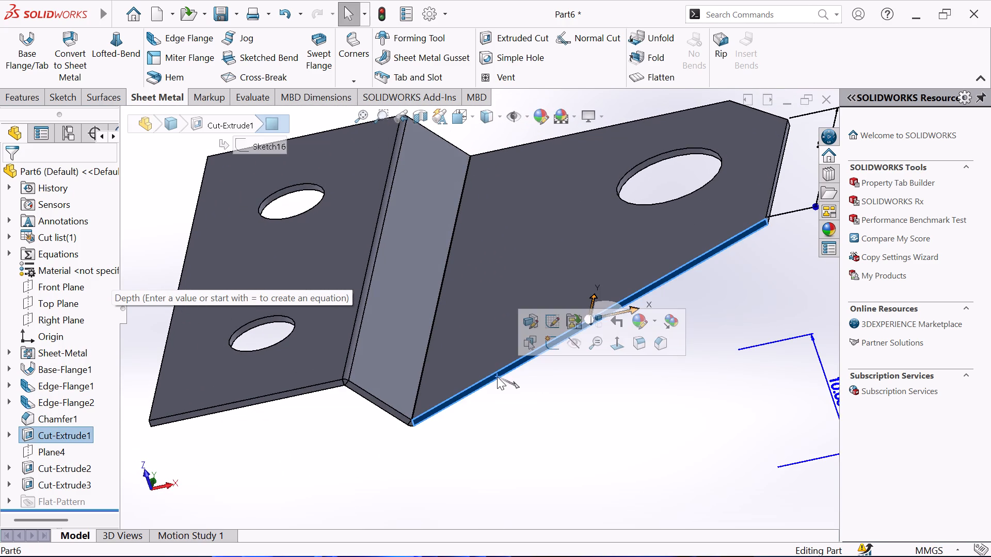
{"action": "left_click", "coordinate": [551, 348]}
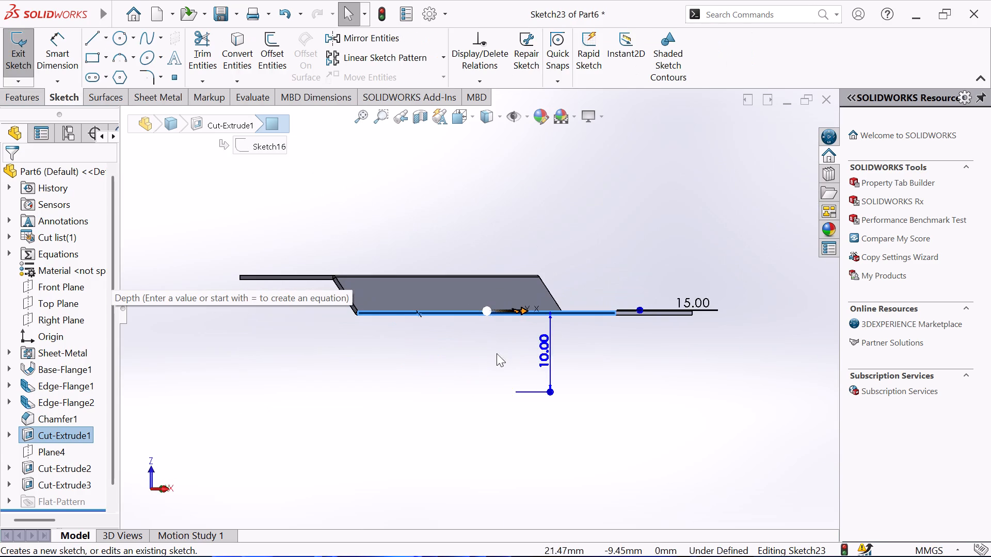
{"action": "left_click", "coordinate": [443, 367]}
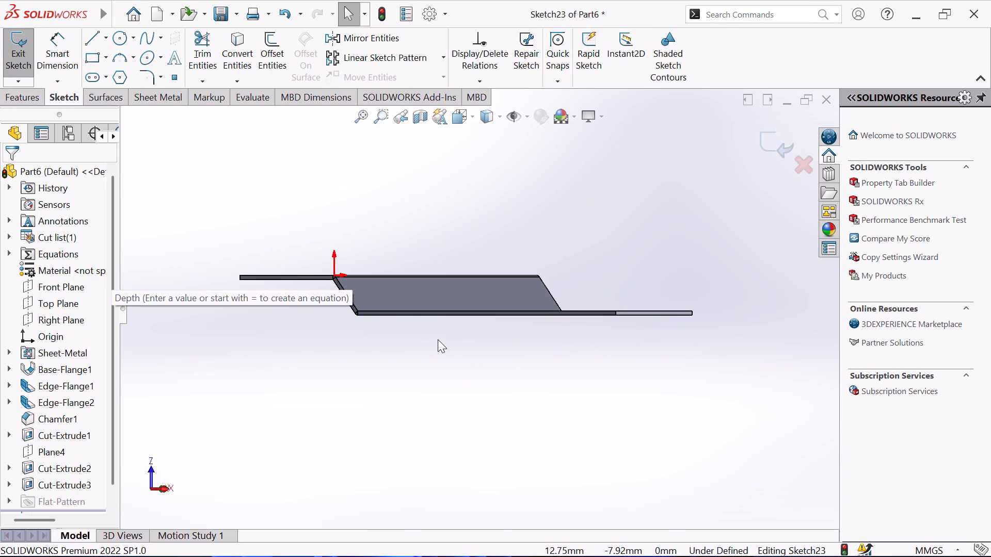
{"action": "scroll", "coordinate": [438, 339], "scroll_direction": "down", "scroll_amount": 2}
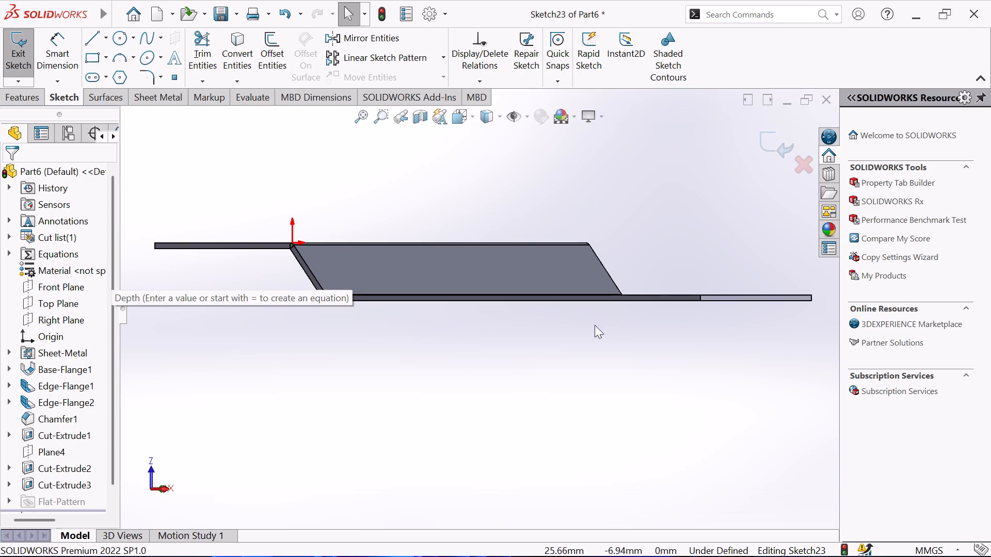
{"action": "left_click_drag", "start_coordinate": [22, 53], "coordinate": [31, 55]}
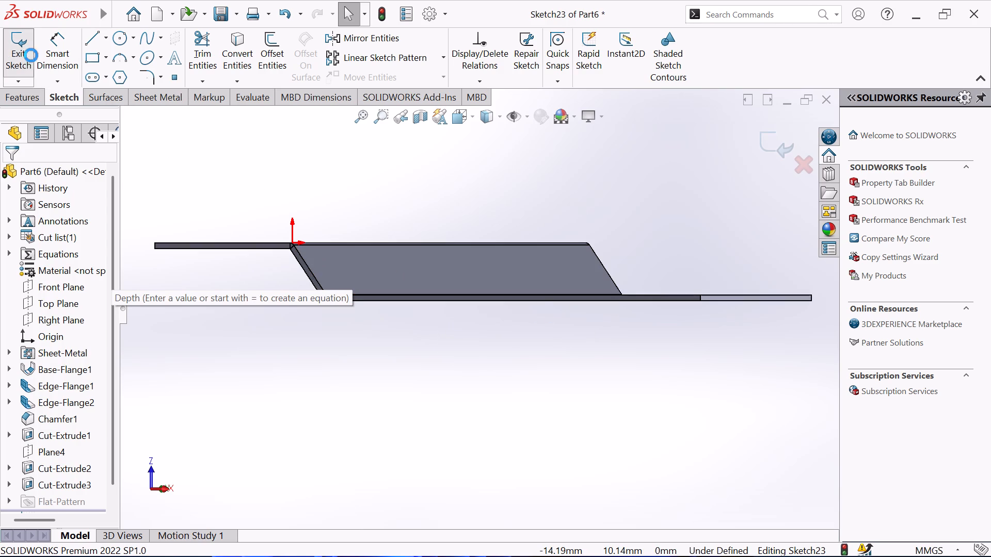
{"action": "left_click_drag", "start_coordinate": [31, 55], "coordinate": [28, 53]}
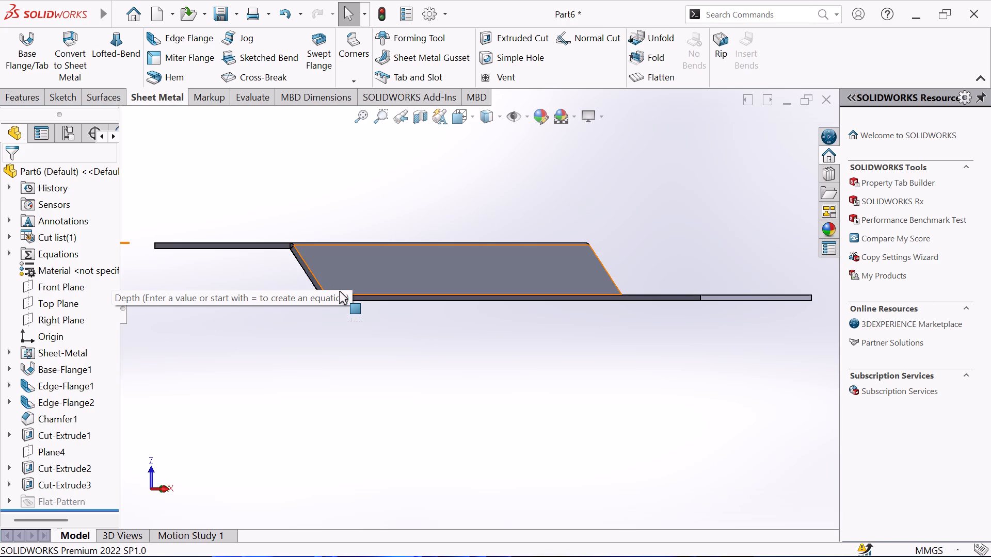
Save the part in isometric view under the file name "sheet metal 10" in the solid modiling folder.
{"action": "key", "text": "ctrl+7"}
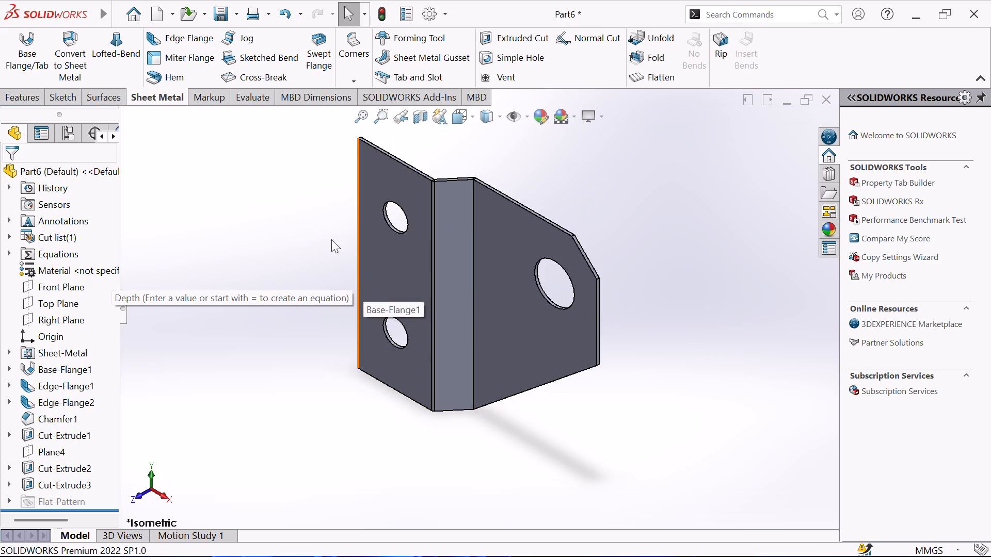
{"action": "key", "text": "ctrl+s"}
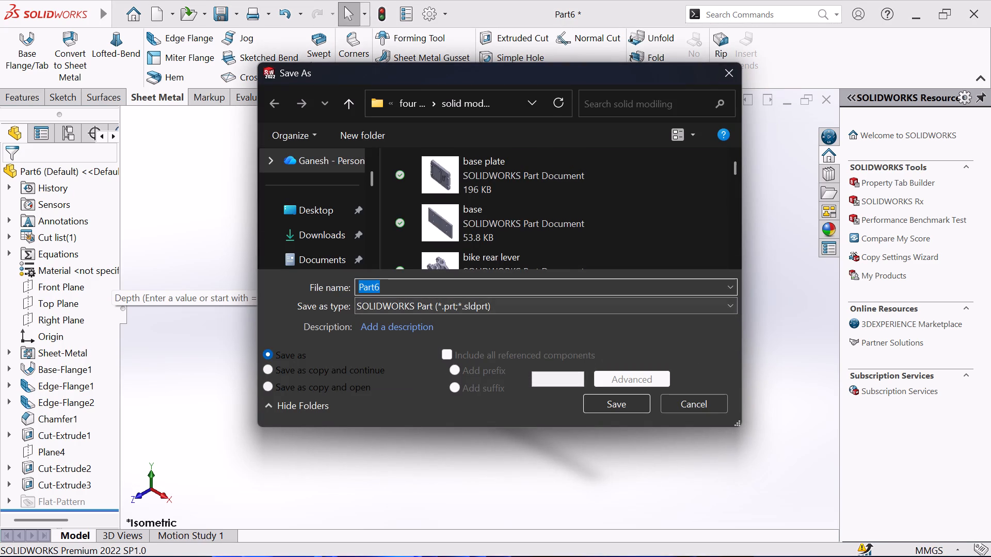
{"action": "left_click", "coordinate": [418, 288]}
{"action": "double_click", "coordinate": [418, 288]}
{"action": "key", "text": "s"}
{"action": "key", "text": "h"}
{"action": "type", "text": "eet metal"}
{"action": "key", "text": "space"}
{"action": "type", "text": "10"}
{"action": "key", "text": "Return"}
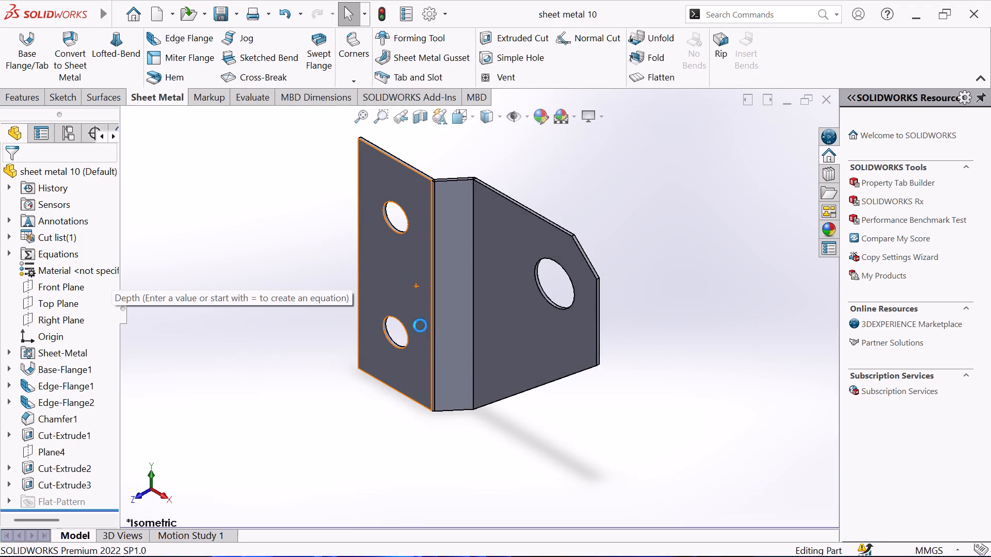
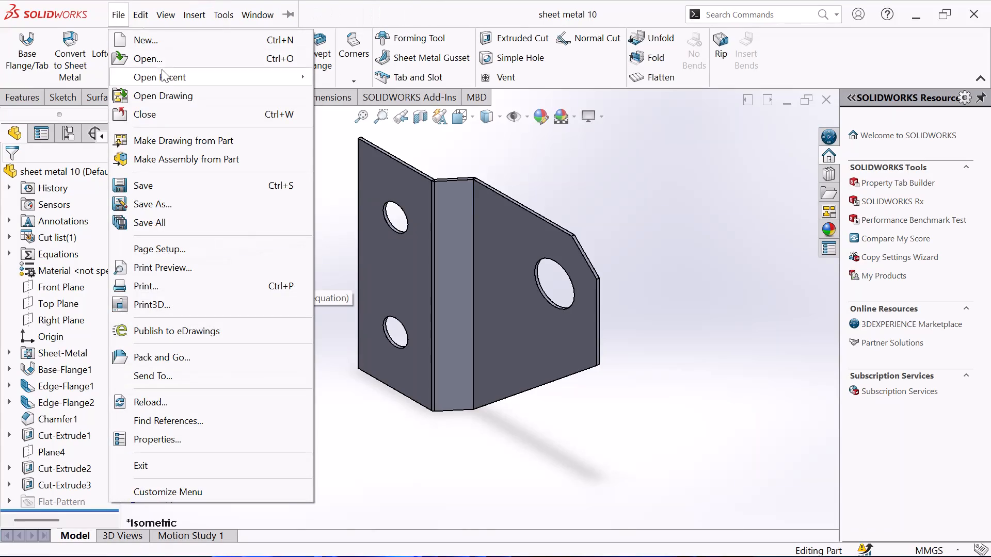
Create a drawing from the part on an A3 (ISO) sheet with the sheet format displayed.
{"action": "left_click", "coordinate": [173, 142]}
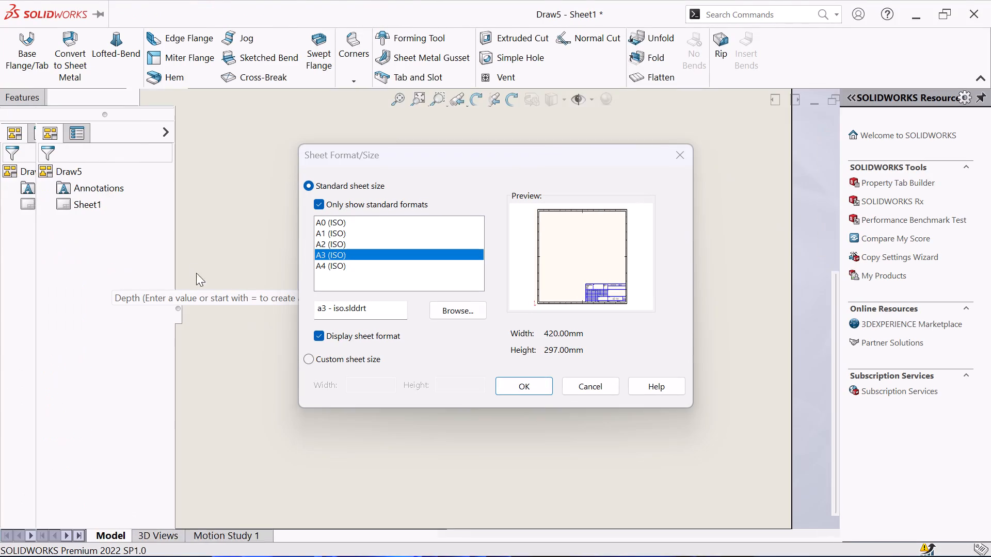
{"action": "left_click", "coordinate": [510, 385]}
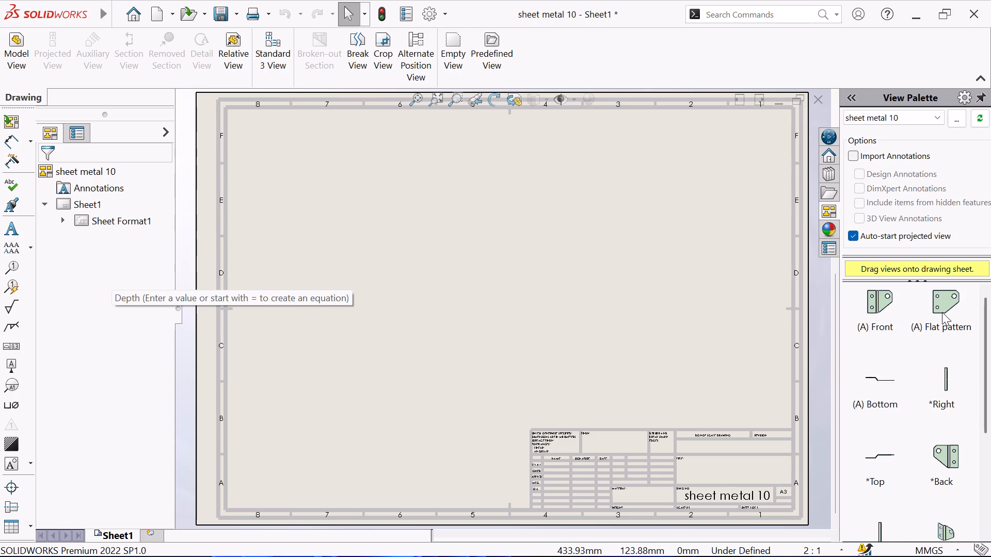
Place the flat pattern view near the middle of the drawing sheet without any projected views.
{"action": "left_click_drag", "start_coordinate": [945, 310], "coordinate": [876, 347]}
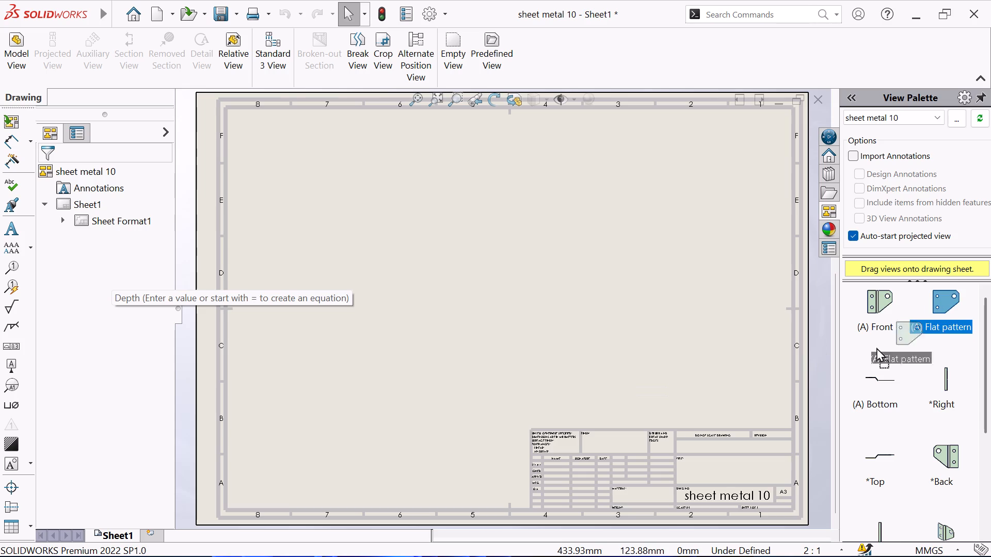
{"action": "left_click_drag", "start_coordinate": [876, 347], "coordinate": [508, 345]}
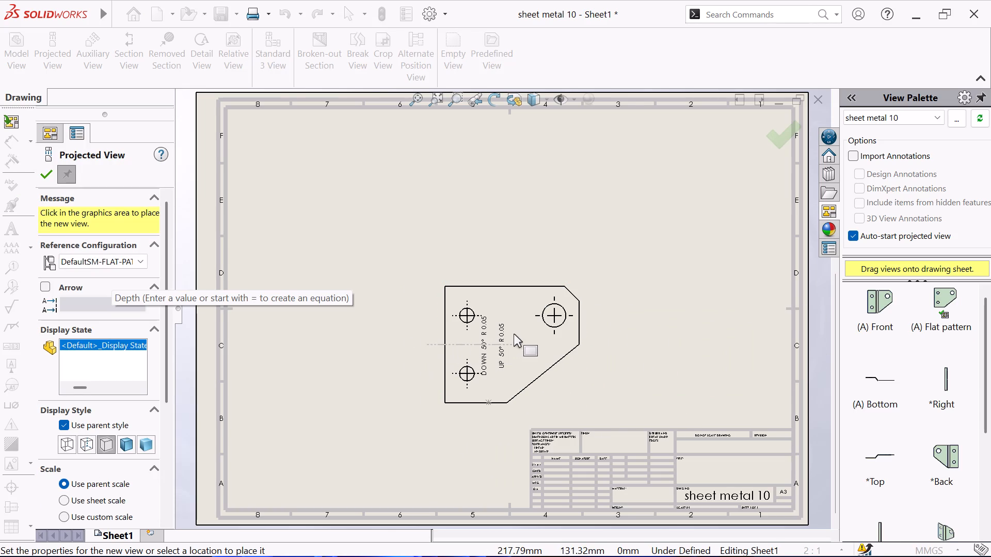
{"action": "left_click", "coordinate": [48, 178]}
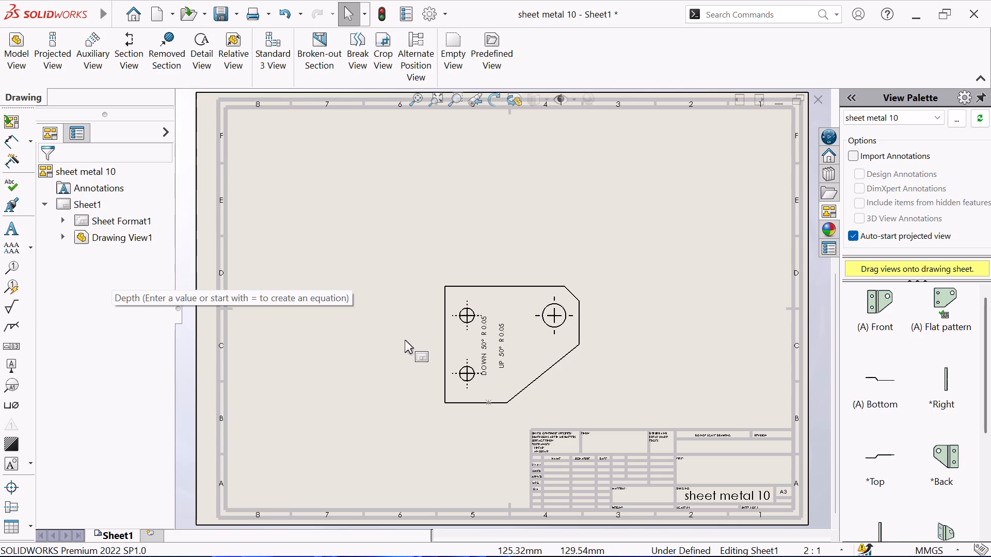
Try the standard orientations on the flat pattern view, settle on Front, and choose the Hidden Lines Visible display style.
{"action": "left_click", "coordinate": [534, 341]}
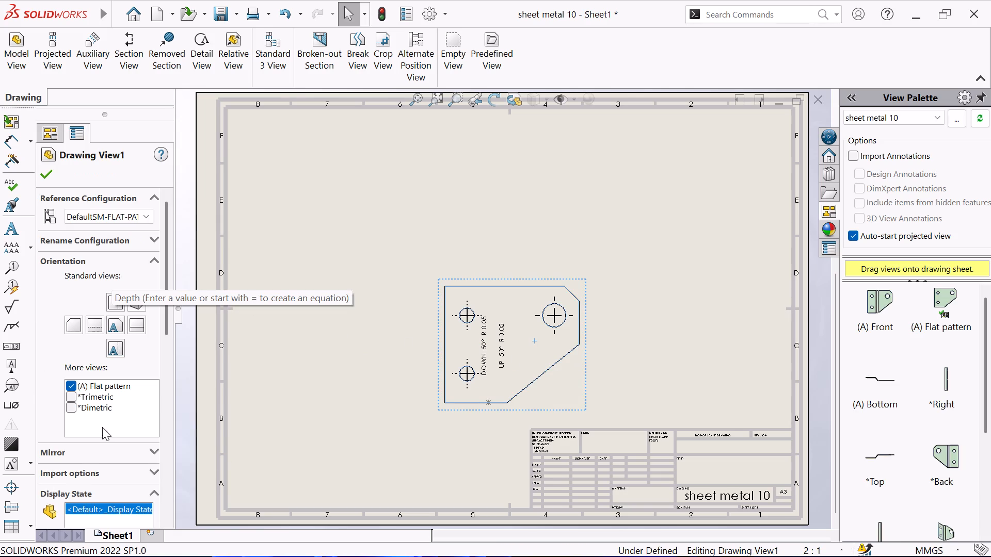
{"action": "left_click", "coordinate": [95, 326]}
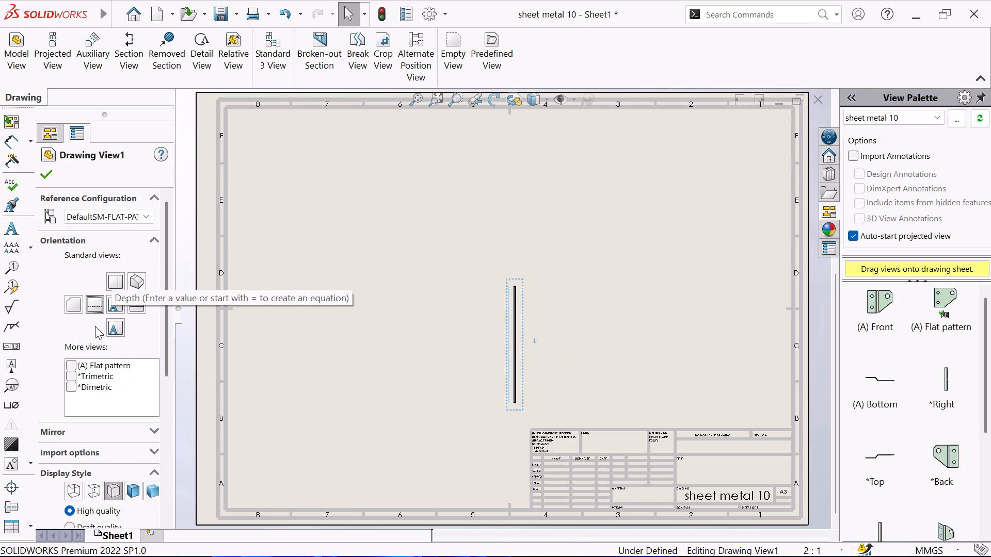
{"action": "left_click", "coordinate": [115, 290]}
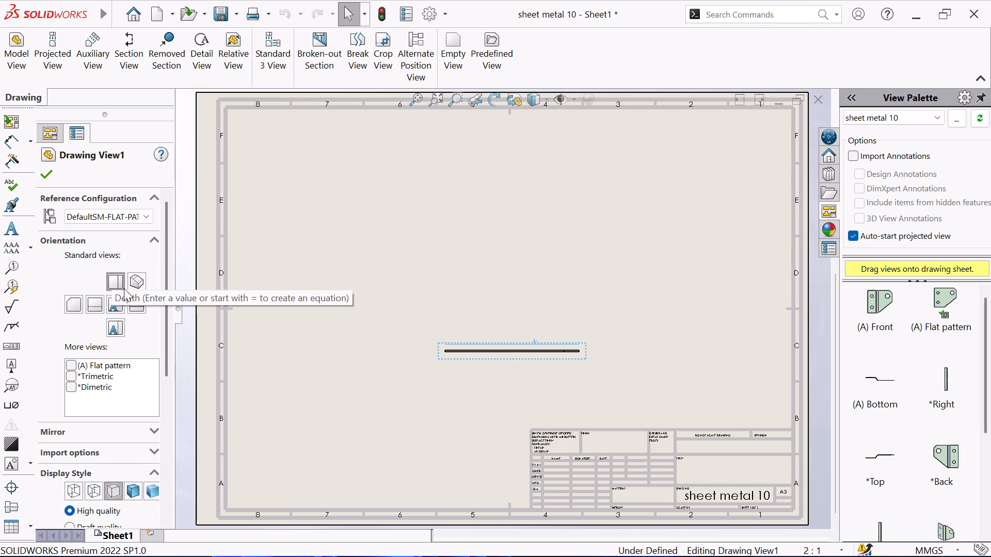
{"action": "left_click", "coordinate": [133, 285]}
{"action": "left_click", "coordinate": [135, 306]}
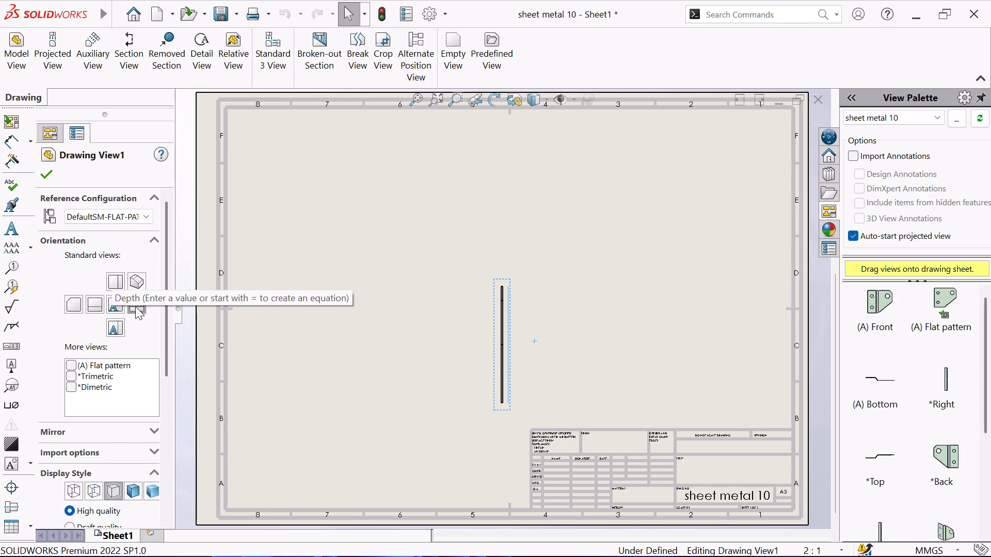
{"action": "left_click", "coordinate": [122, 331]}
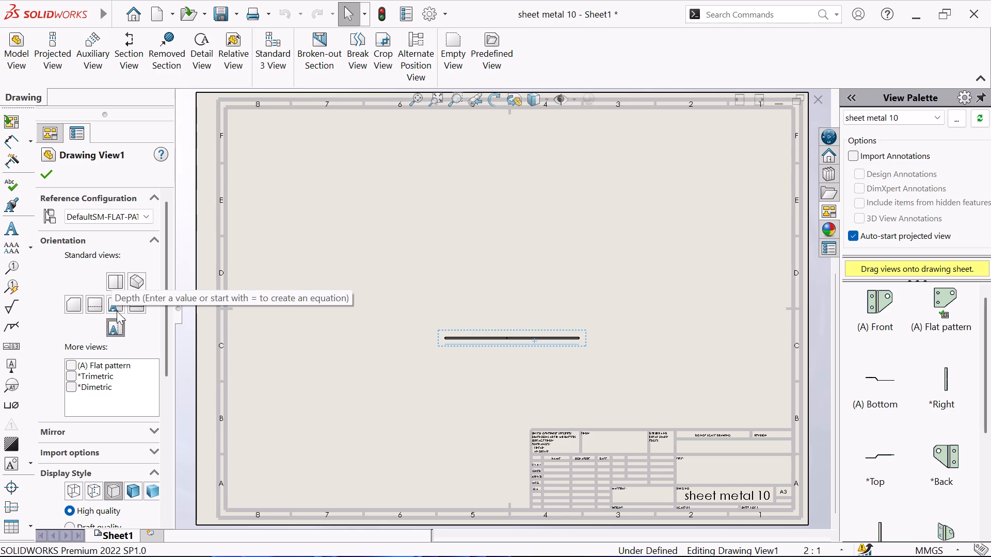
{"action": "left_click", "coordinate": [117, 310]}
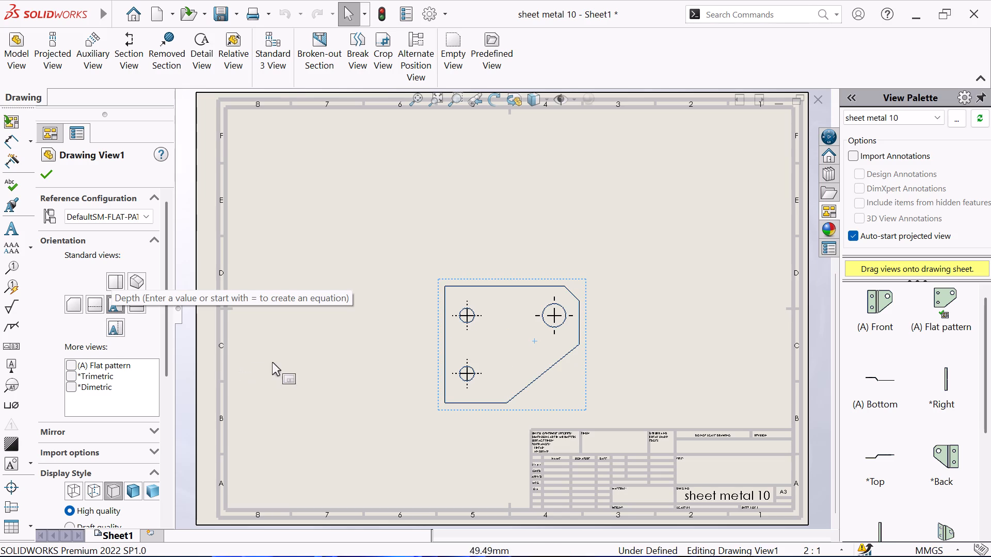
{"action": "left_click", "coordinate": [92, 494]}
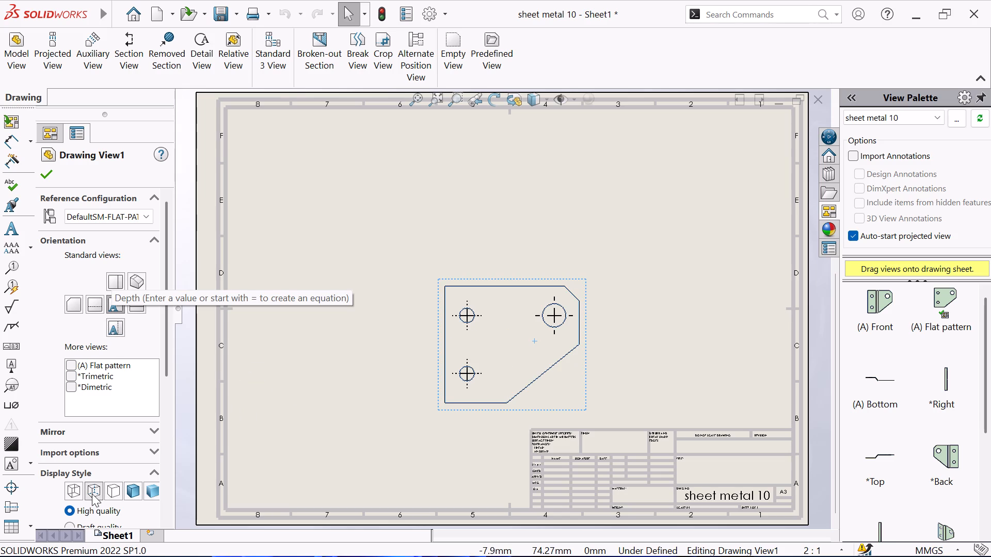
{"action": "left_click", "coordinate": [44, 173]}
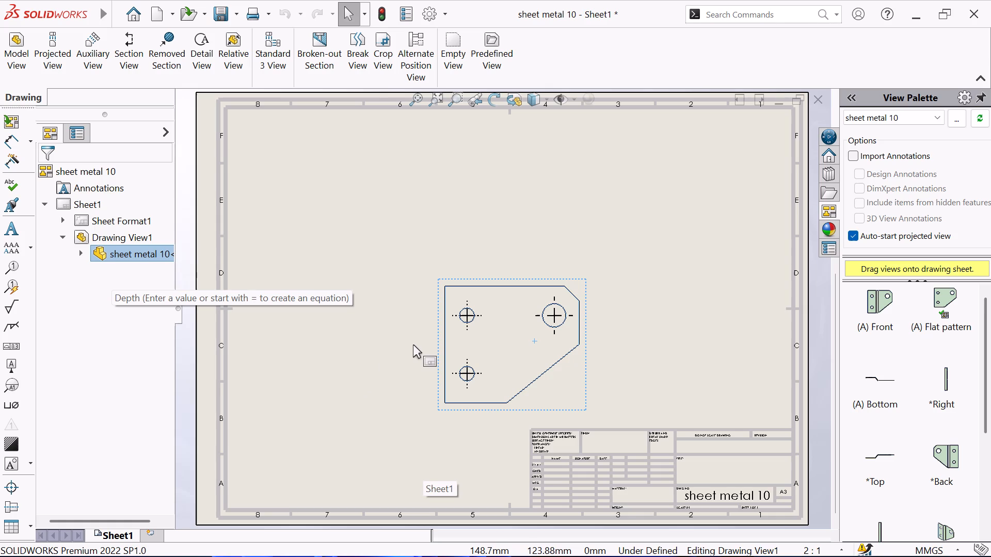
Place the Bottom view showing the stepped bend profile above the flat pattern view, aligned with it.
{"action": "left_click", "coordinate": [892, 383]}
{"action": "left_click_drag", "start_coordinate": [892, 382], "coordinate": [821, 382]}
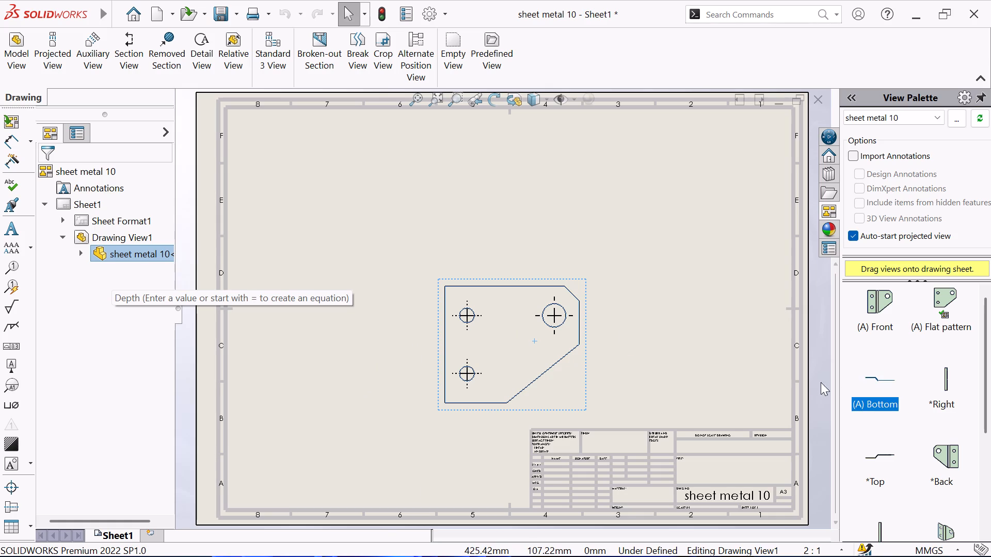
{"action": "left_click_drag", "start_coordinate": [821, 382], "coordinate": [663, 346]}
{"action": "left_click_drag", "start_coordinate": [879, 380], "coordinate": [391, 250]}
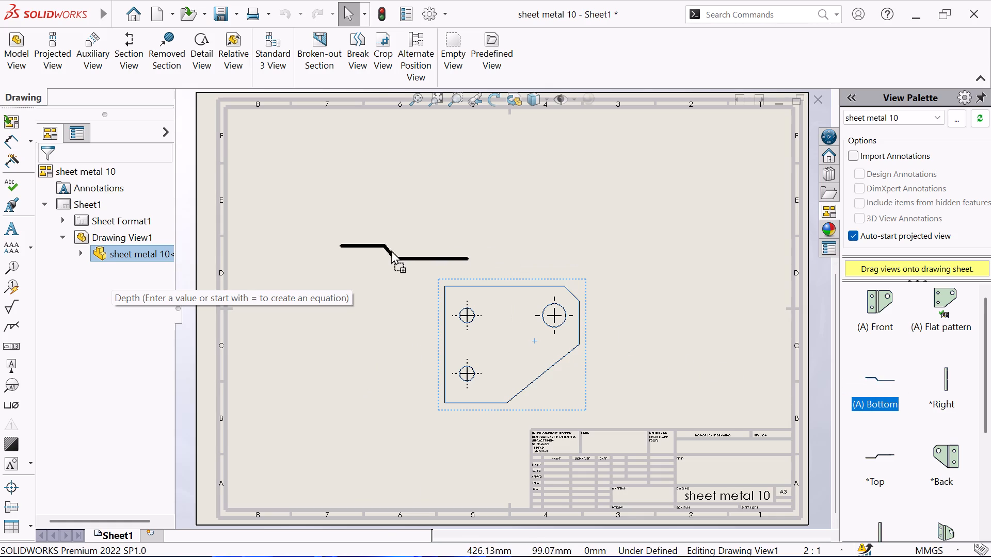
{"action": "left_click_drag", "start_coordinate": [391, 250], "coordinate": [389, 240]}
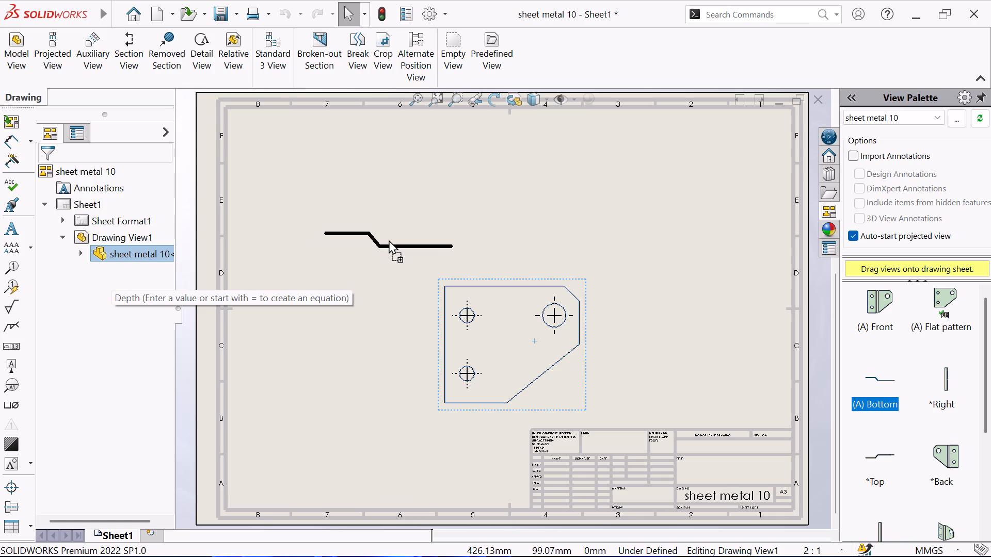
{"action": "left_click_drag", "start_coordinate": [389, 240], "coordinate": [556, 183]}
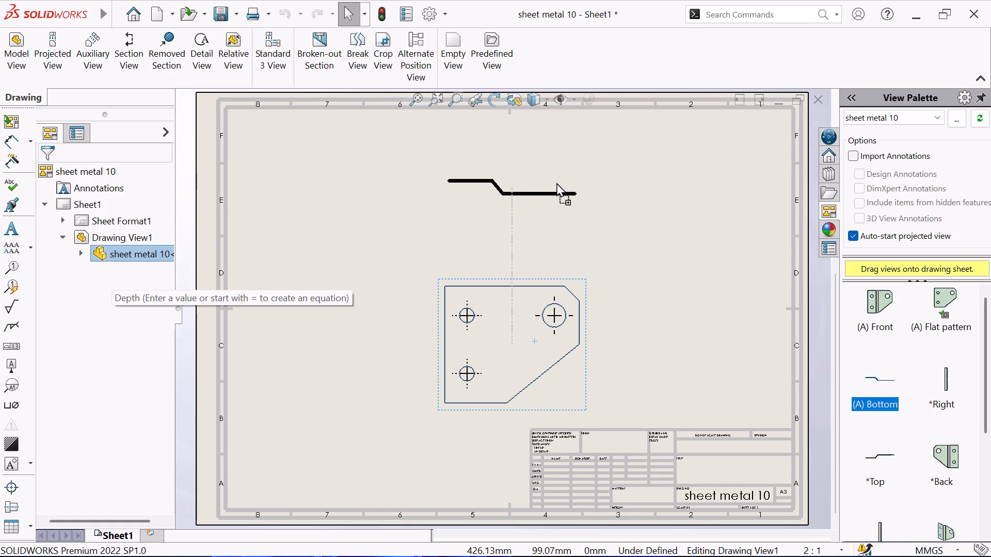
{"action": "left_click_drag", "start_coordinate": [556, 183], "coordinate": [545, 171]}
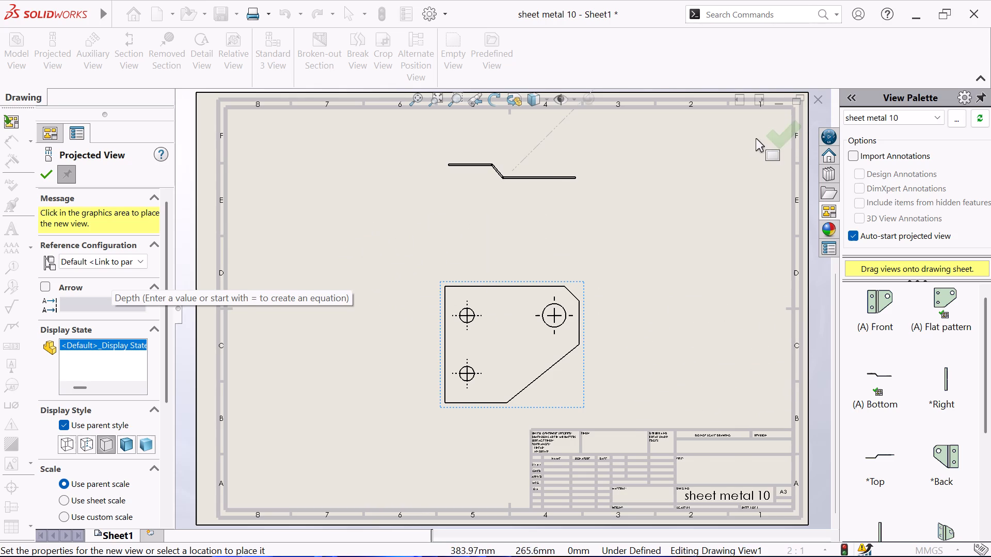
Project an isometric view from the bend profile view and position it in the upper-right corner of the sheet.
{"action": "scroll", "coordinate": [756, 138], "scroll_direction": "up", "scroll_amount": 1}
{"action": "scroll", "coordinate": [676, 187], "scroll_direction": "up", "scroll_amount": 1}
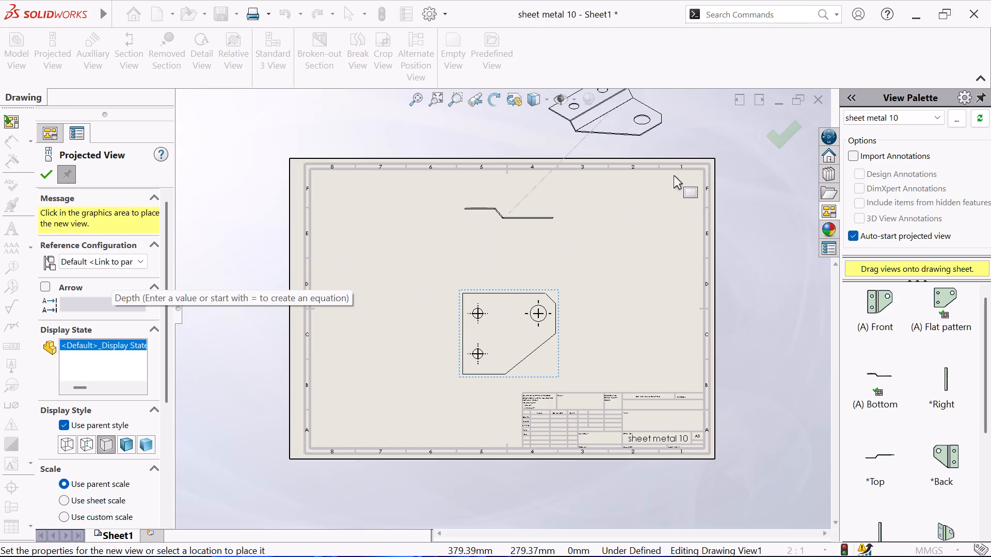
{"action": "left_click", "coordinate": [674, 175]}
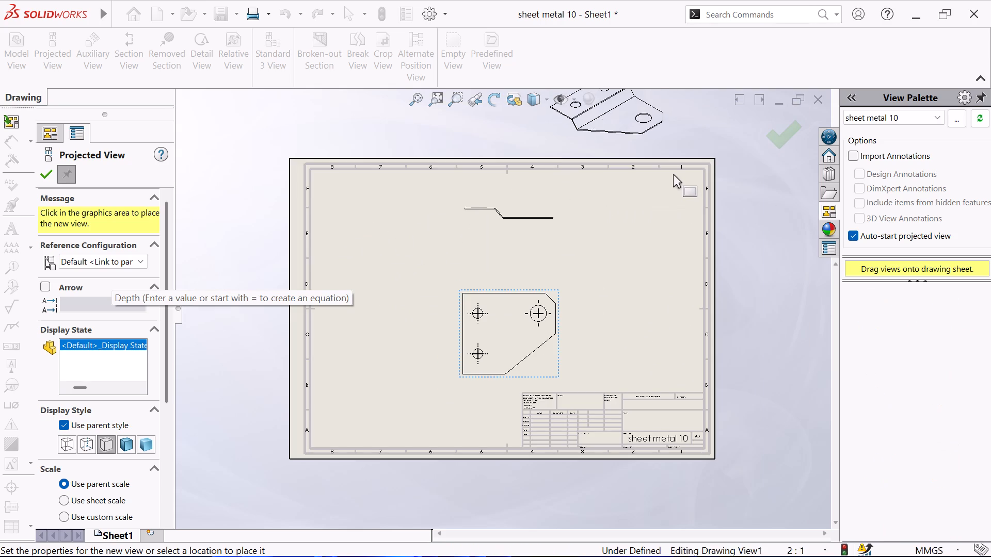
{"action": "left_click", "coordinate": [45, 176]}
{"action": "left_click_drag", "start_coordinate": [638, 132], "coordinate": [640, 150]}
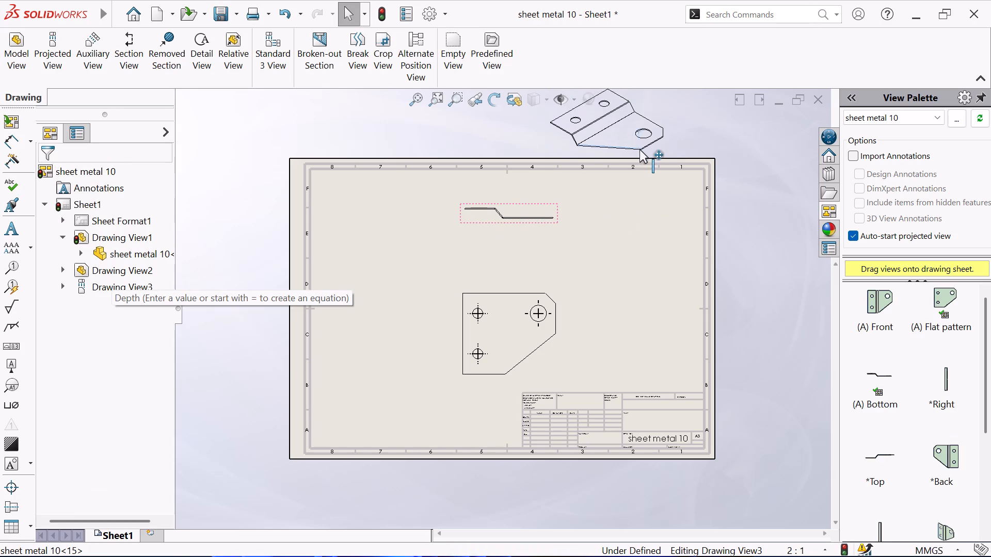
{"action": "left_click_drag", "start_coordinate": [640, 150], "coordinate": [659, 235]}
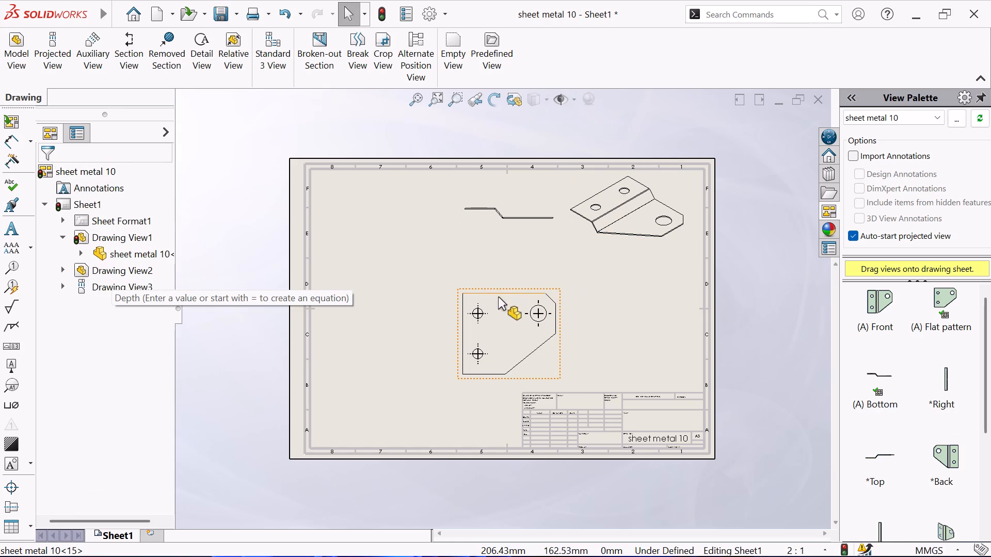
Shift the flat pattern view, together with the aligned bend profile view, toward the left side of the sheet.
{"action": "left_click_drag", "start_coordinate": [458, 334], "coordinate": [428, 345]}
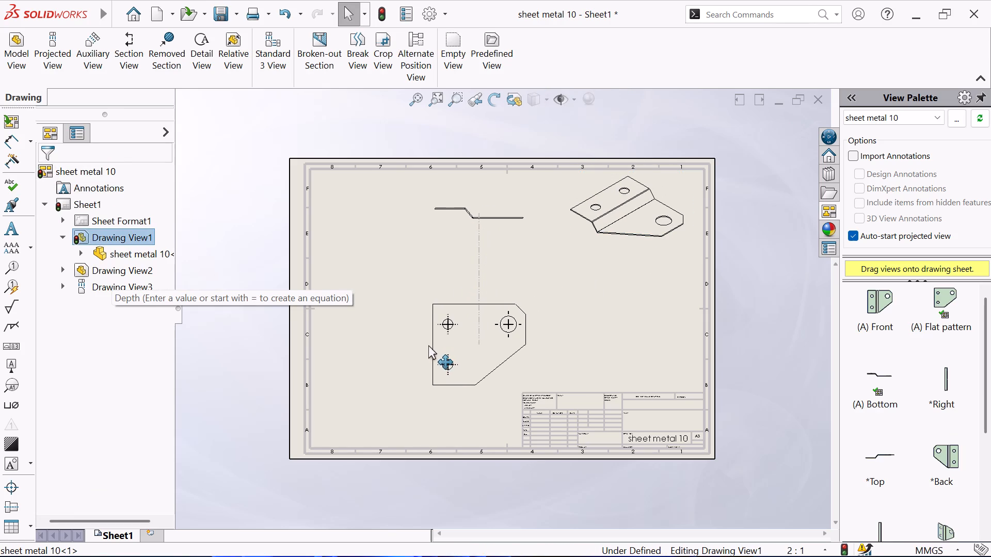
{"action": "left_click_drag", "start_coordinate": [428, 345], "coordinate": [406, 338]}
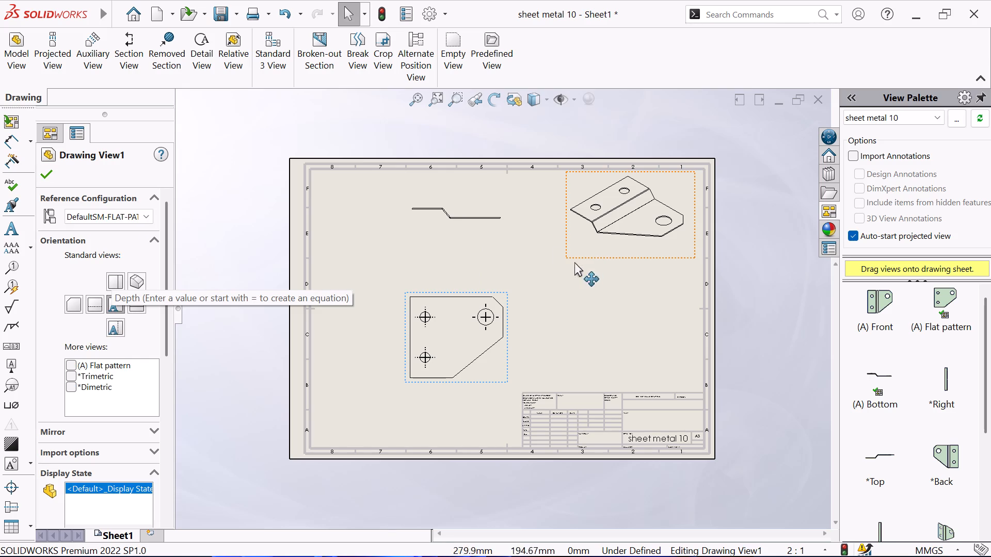
Move the isometric view slightly down and left on the sheet and set its display style to Shaded With Edges.
{"action": "left_click", "coordinate": [592, 245]}
{"action": "left_click_drag", "start_coordinate": [578, 254], "coordinate": [569, 269]}
{"action": "left_click_drag", "start_coordinate": [573, 255], "coordinate": [567, 269]}
{"action": "left_click", "coordinate": [130, 389]}
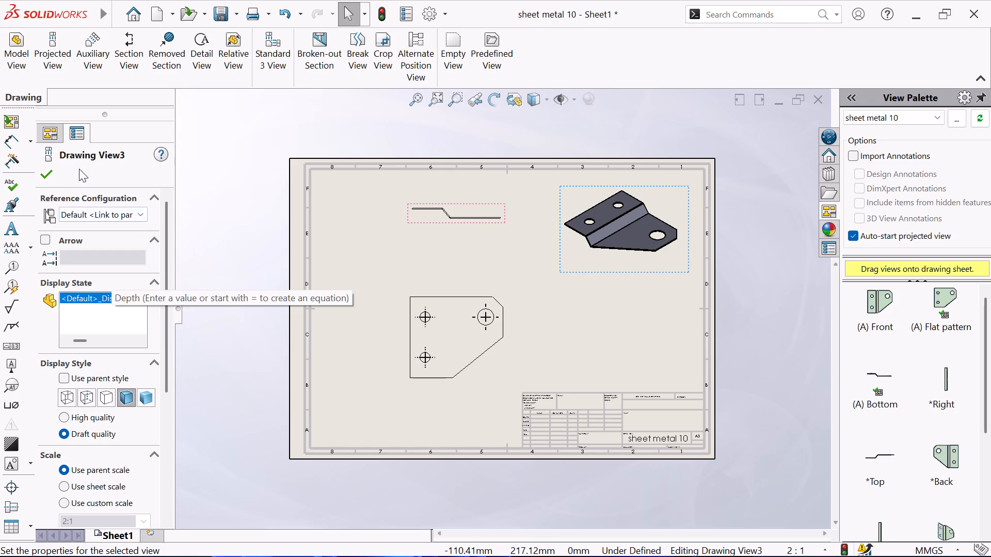
{"action": "left_click", "coordinate": [55, 174]}
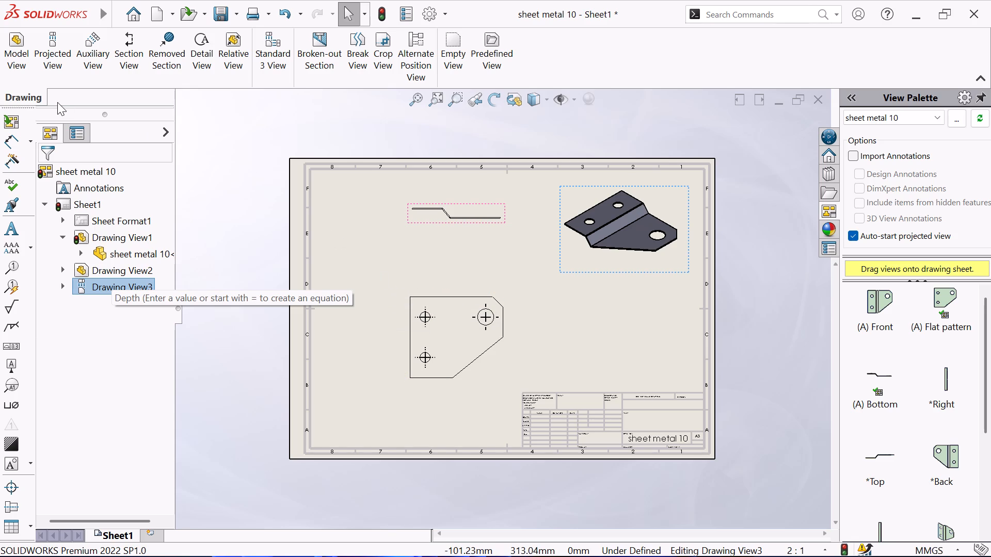
Dimension the overall width of the flat plate outline, placing the dimension above the view.
{"action": "left_click", "coordinate": [12, 138]}
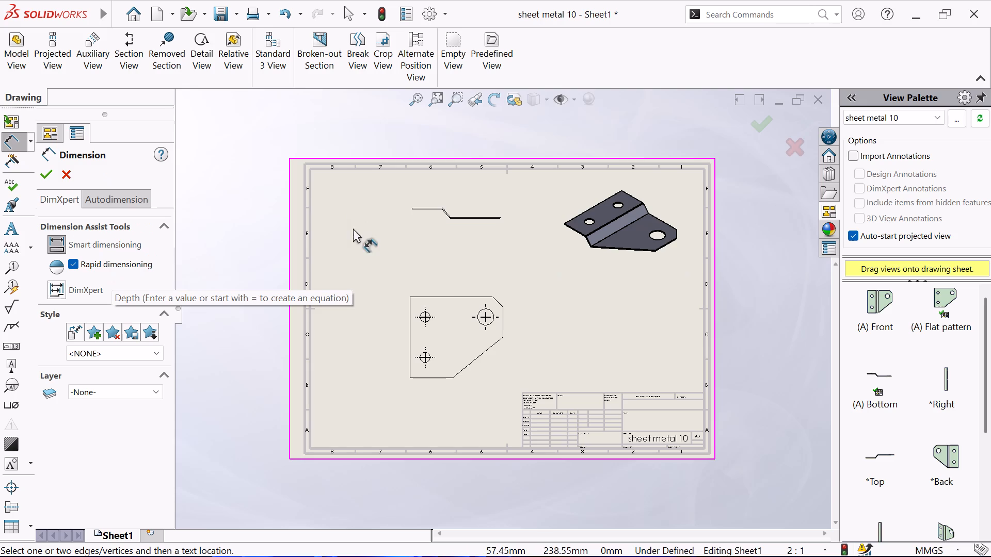
{"action": "left_click", "coordinate": [503, 322]}
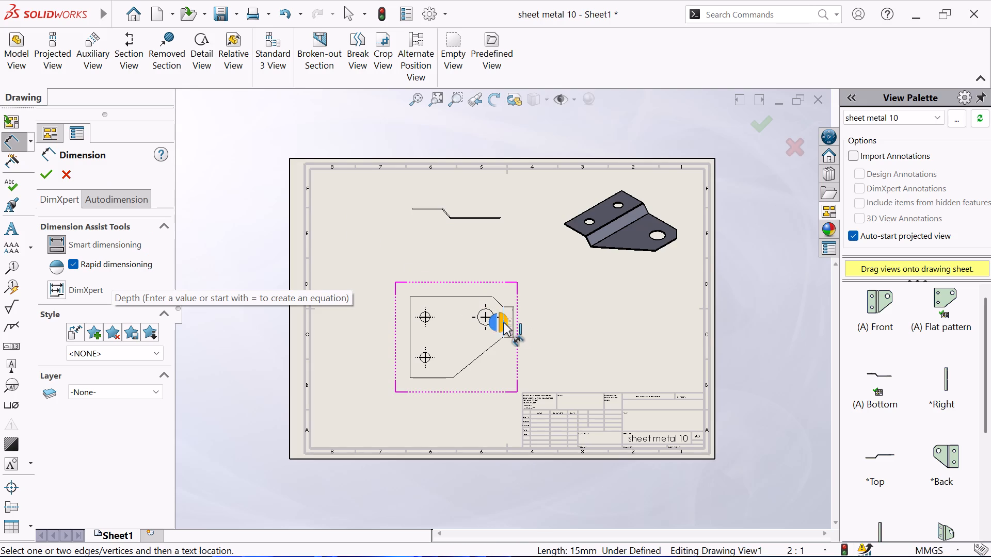
{"action": "left_click", "coordinate": [410, 325]}
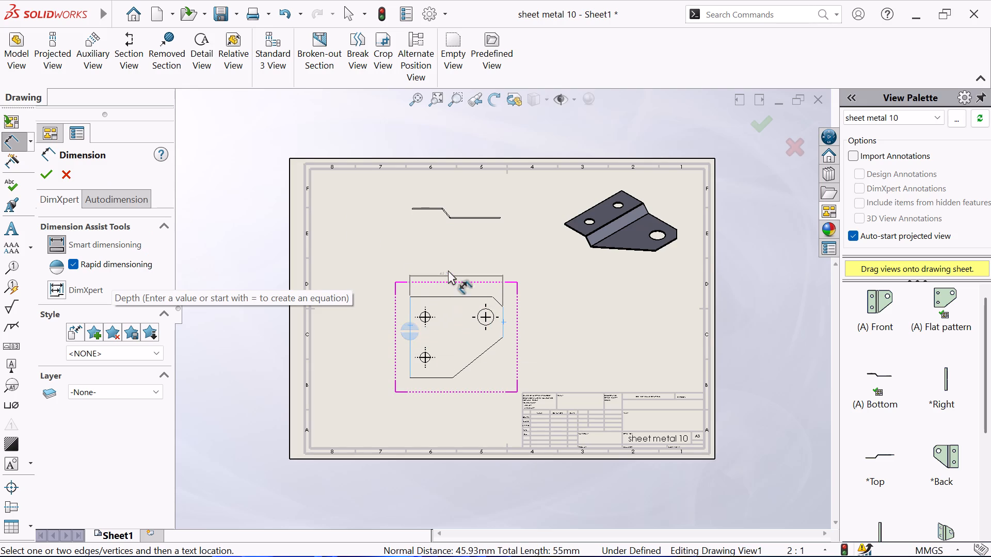
{"action": "left_click", "coordinate": [452, 269]}
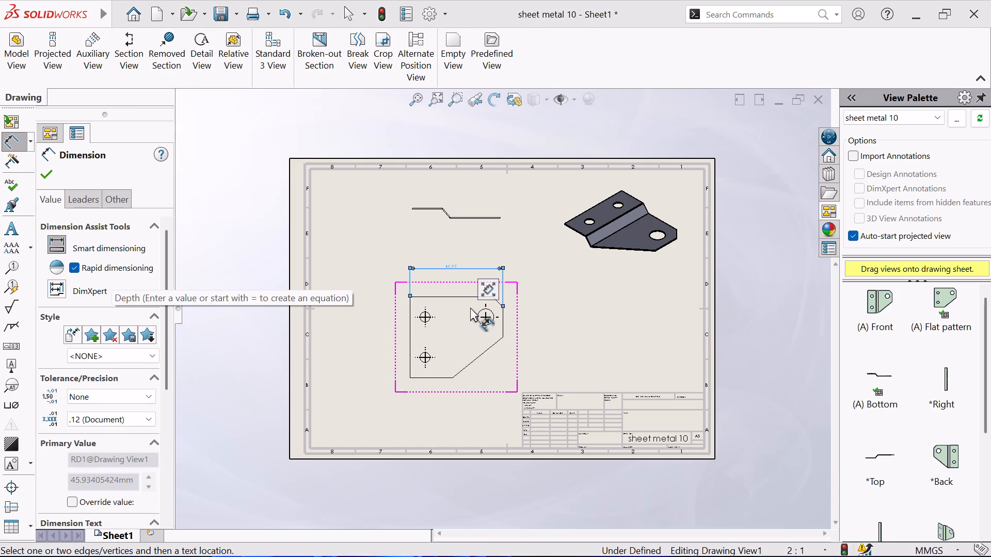
Dimension the vertical centre distance between the two small holes, placing the dimension beside the plate's left edge.
{"action": "scroll", "coordinate": [491, 289], "scroll_direction": "down", "scroll_amount": 2}
{"action": "scroll", "coordinate": [434, 301], "scroll_direction": "down", "scroll_amount": 2}
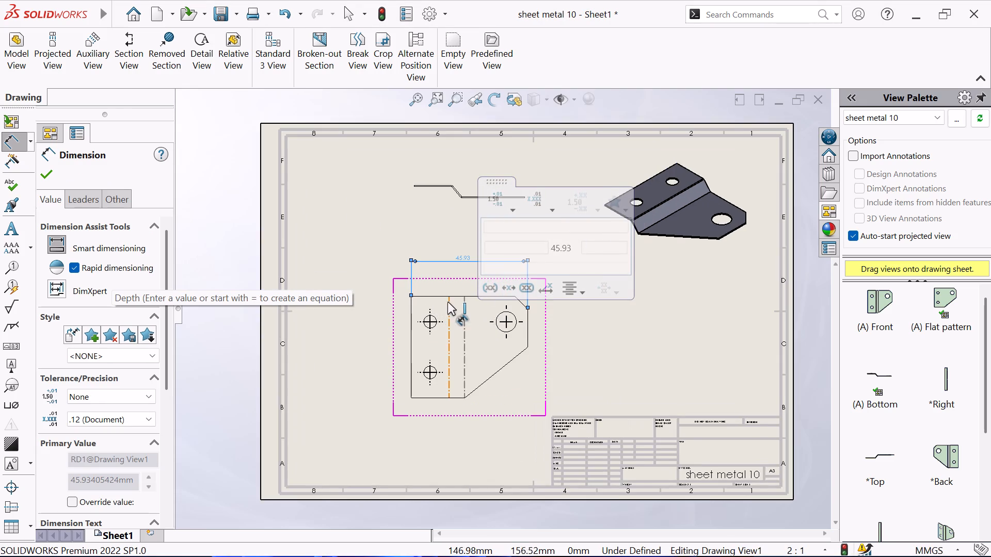
{"action": "scroll", "coordinate": [452, 304], "scroll_direction": "down", "scroll_amount": 2}
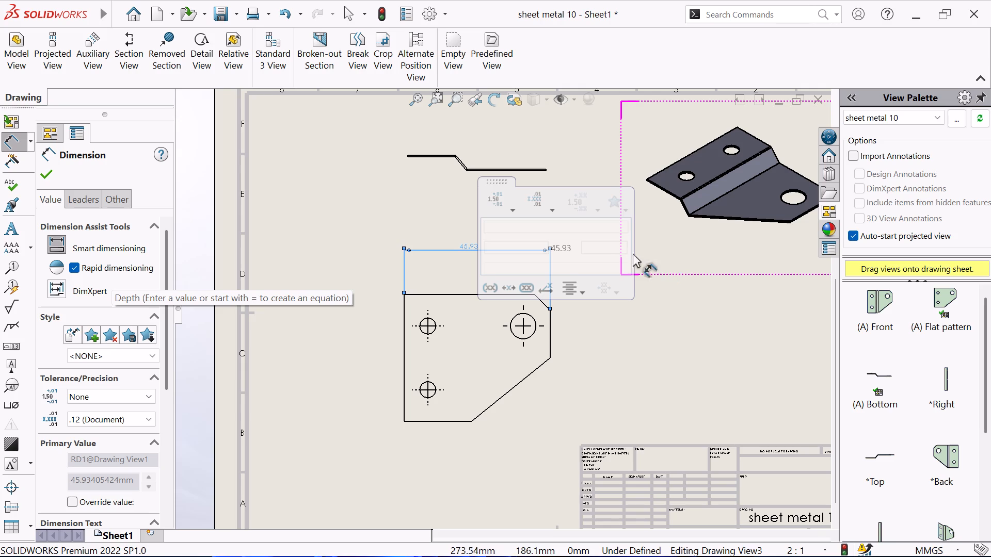
{"action": "left_click", "coordinate": [422, 334]}
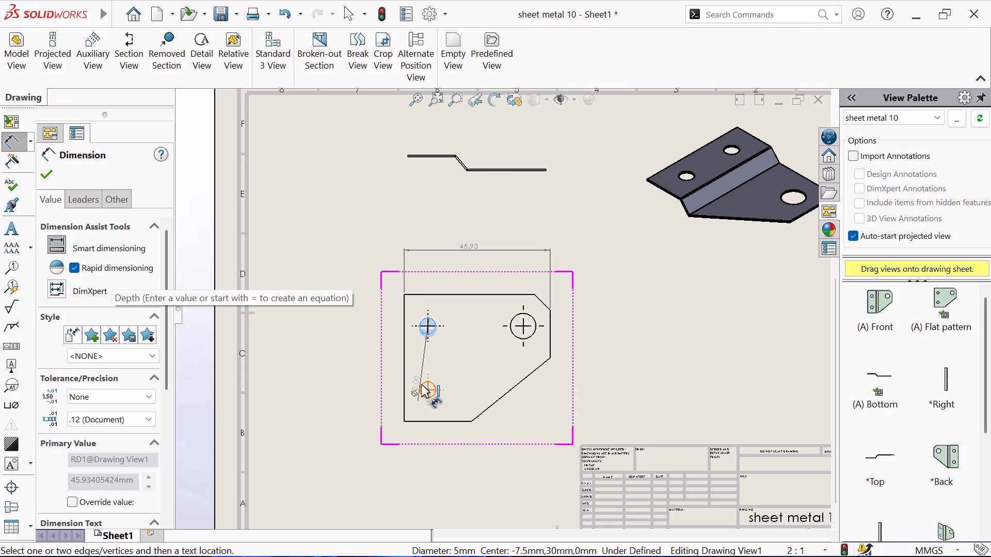
{"action": "left_click", "coordinate": [421, 383]}
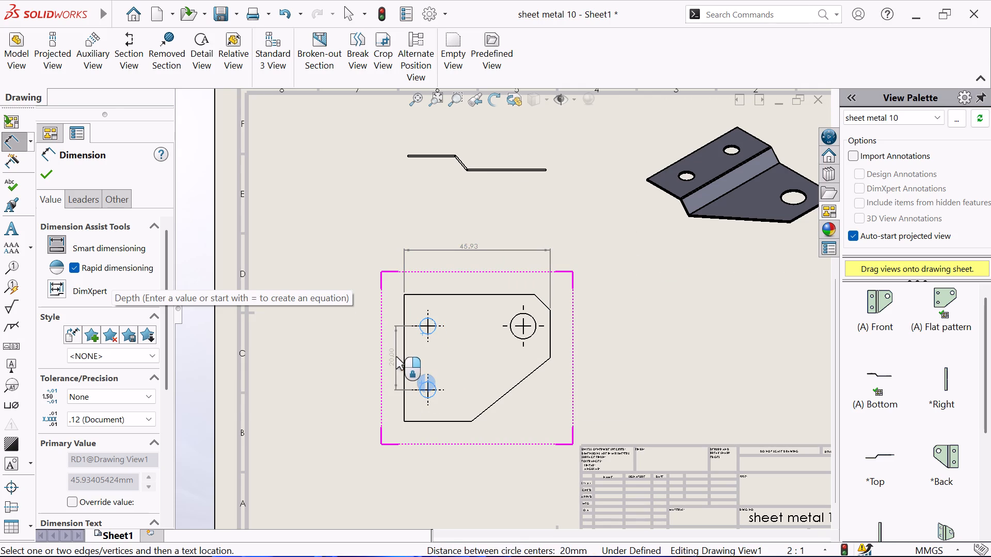
{"action": "left_click", "coordinate": [396, 356]}
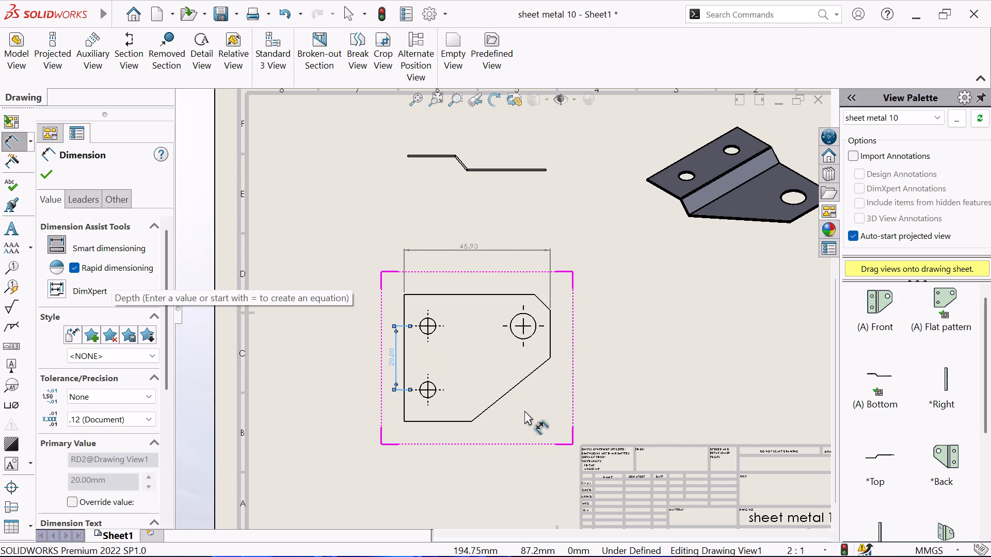
Dimension the diameters of the upper small hole and the large hole, placing both values inside the flat plate outline.
{"action": "scroll", "coordinate": [524, 411], "scroll_direction": "up", "scroll_amount": 1}
{"action": "scroll", "coordinate": [468, 368], "scroll_direction": "down", "scroll_amount": 1}
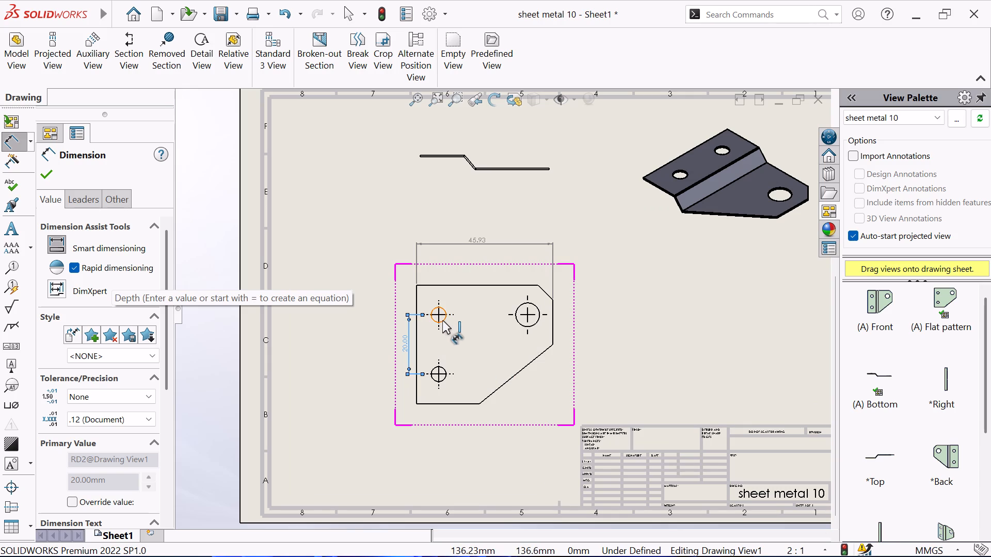
{"action": "left_click", "coordinate": [442, 320]}
{"action": "left_click", "coordinate": [467, 353]}
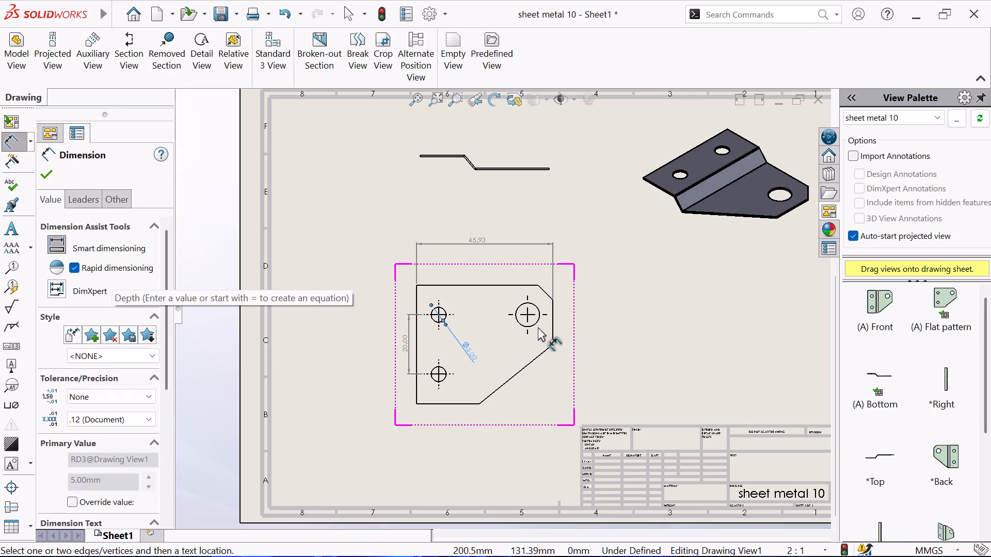
{"action": "left_click", "coordinate": [538, 323]}
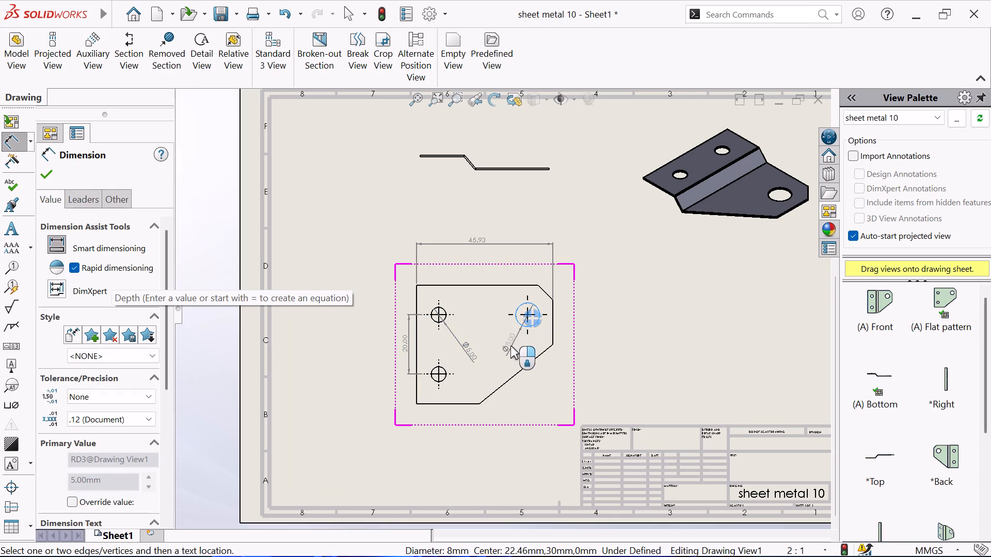
{"action": "left_click", "coordinate": [508, 347]}
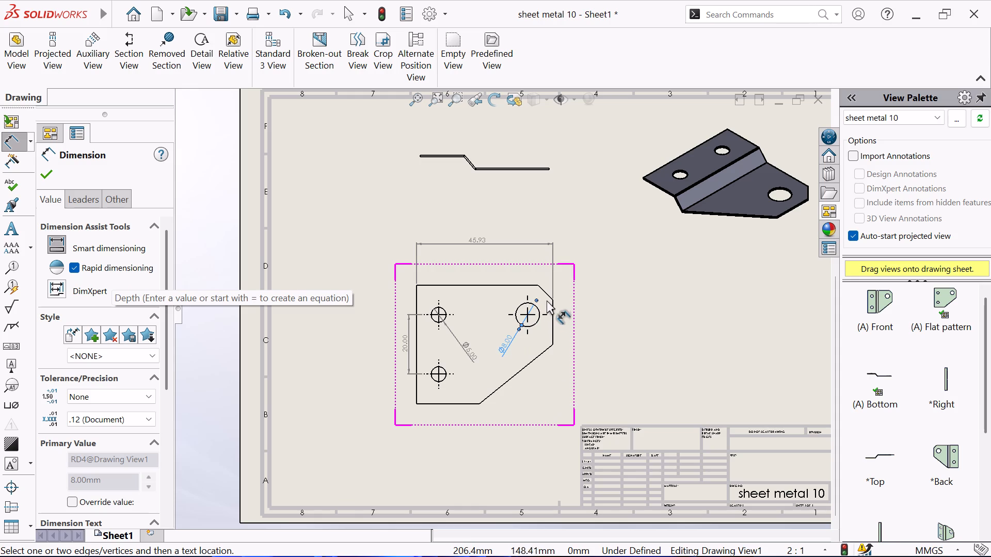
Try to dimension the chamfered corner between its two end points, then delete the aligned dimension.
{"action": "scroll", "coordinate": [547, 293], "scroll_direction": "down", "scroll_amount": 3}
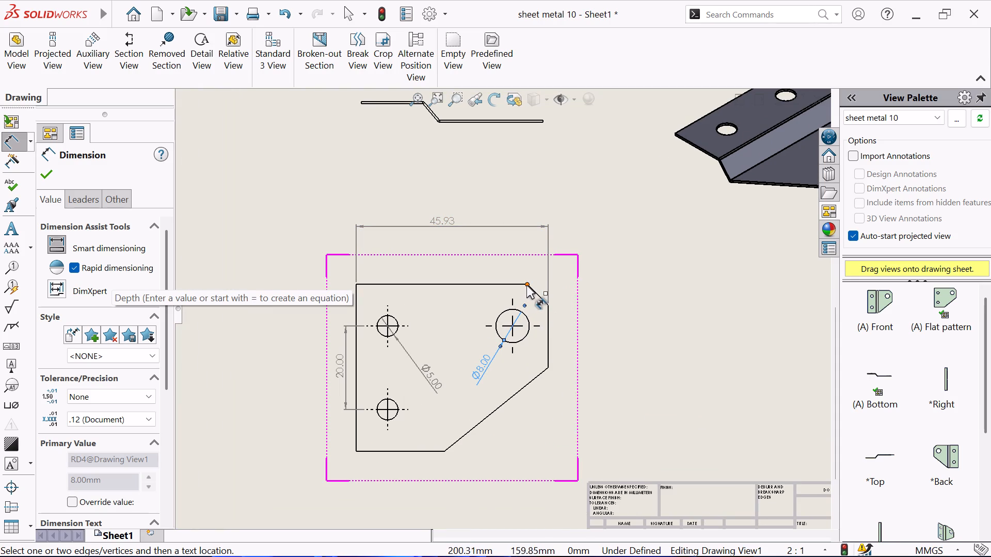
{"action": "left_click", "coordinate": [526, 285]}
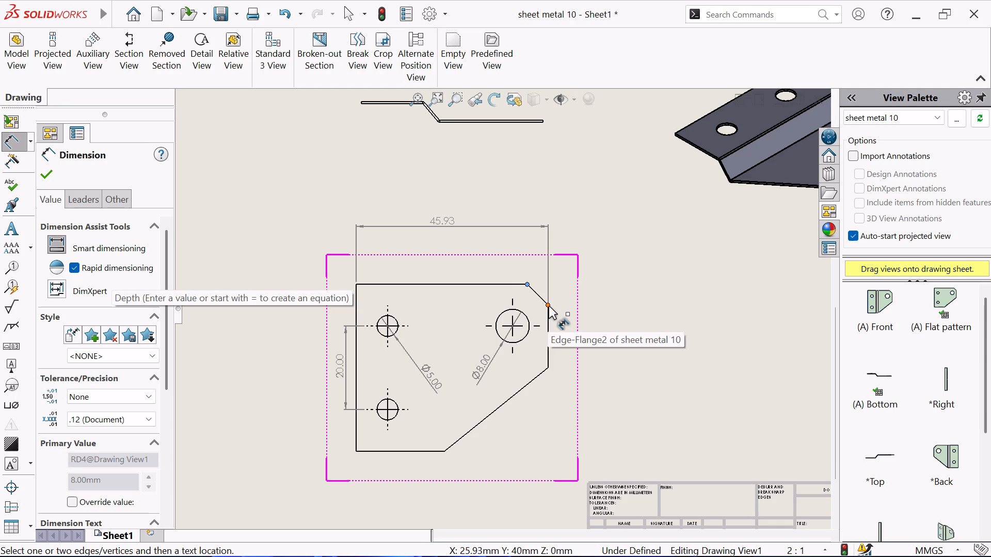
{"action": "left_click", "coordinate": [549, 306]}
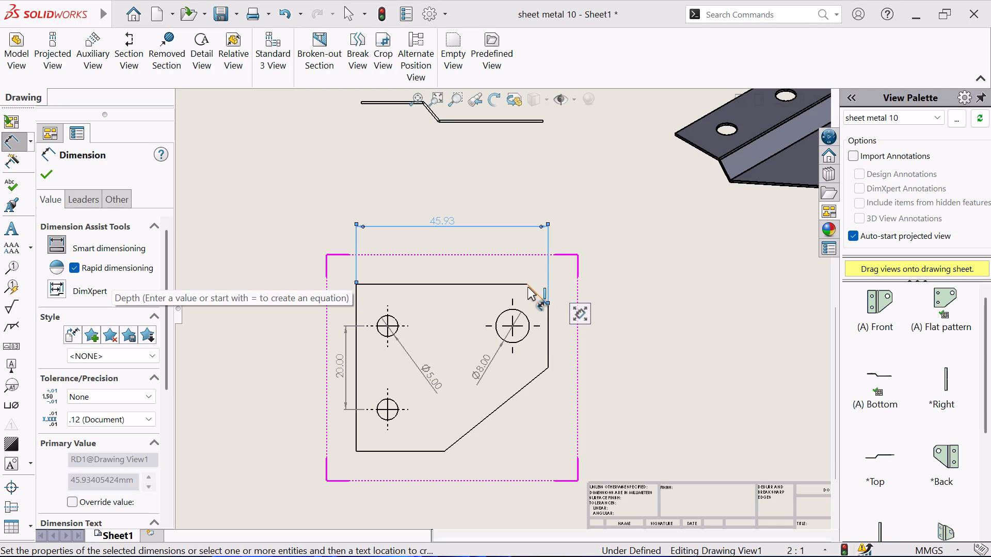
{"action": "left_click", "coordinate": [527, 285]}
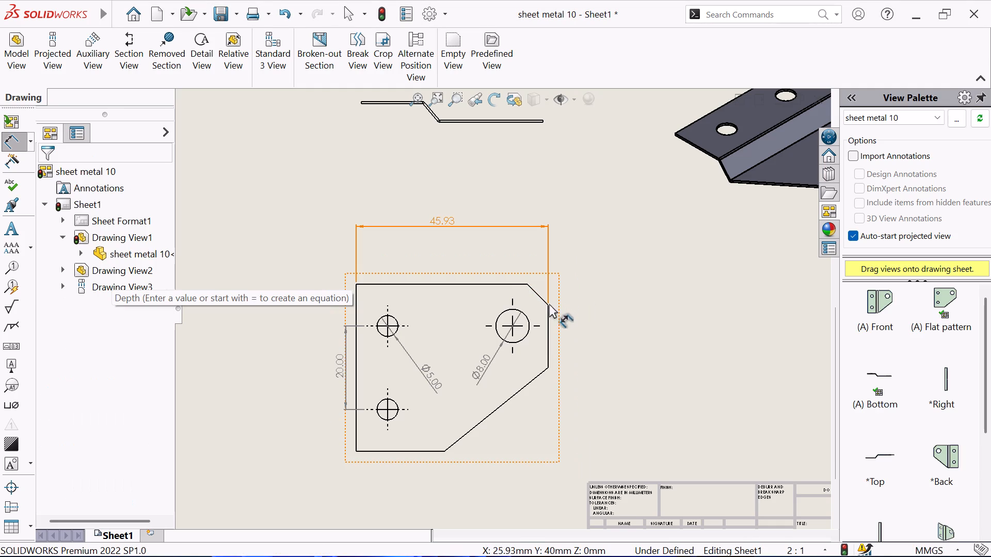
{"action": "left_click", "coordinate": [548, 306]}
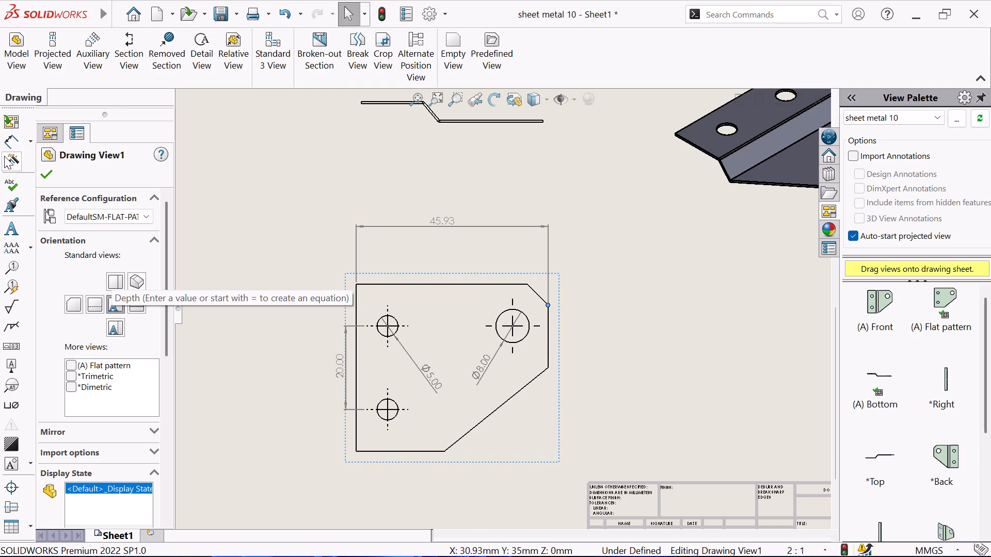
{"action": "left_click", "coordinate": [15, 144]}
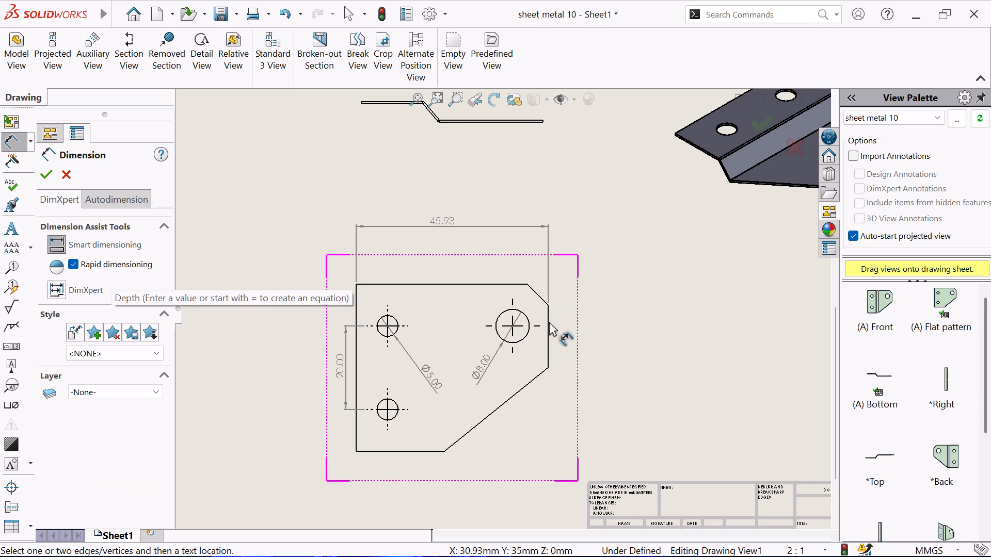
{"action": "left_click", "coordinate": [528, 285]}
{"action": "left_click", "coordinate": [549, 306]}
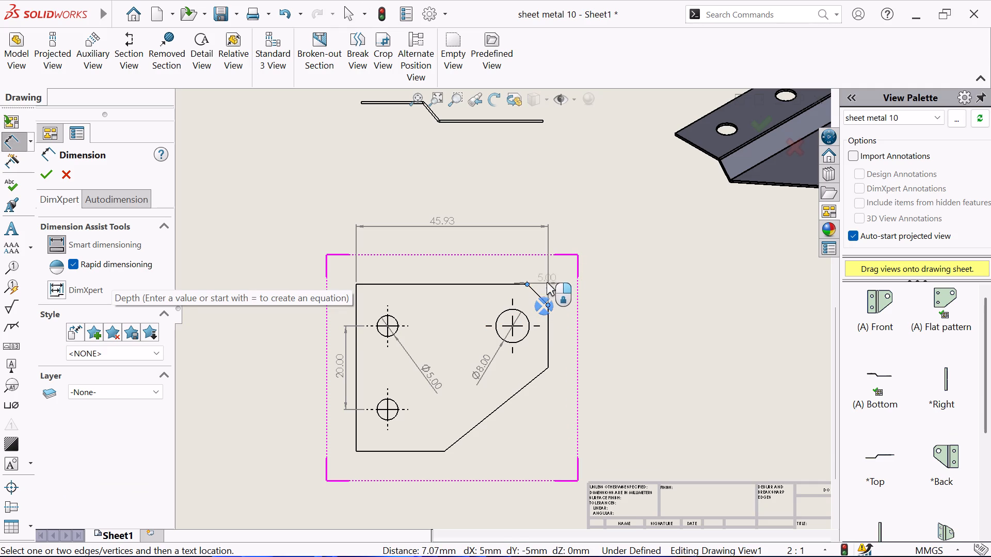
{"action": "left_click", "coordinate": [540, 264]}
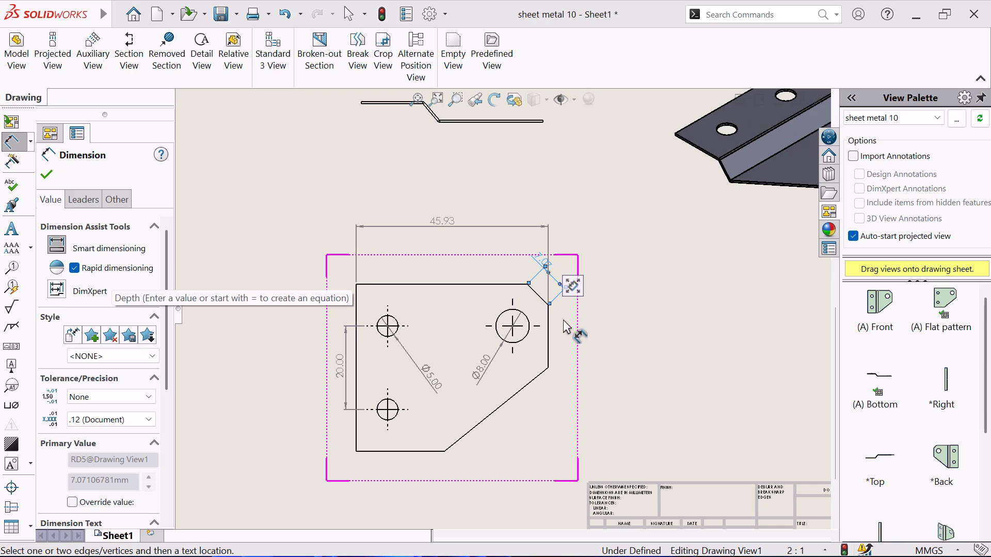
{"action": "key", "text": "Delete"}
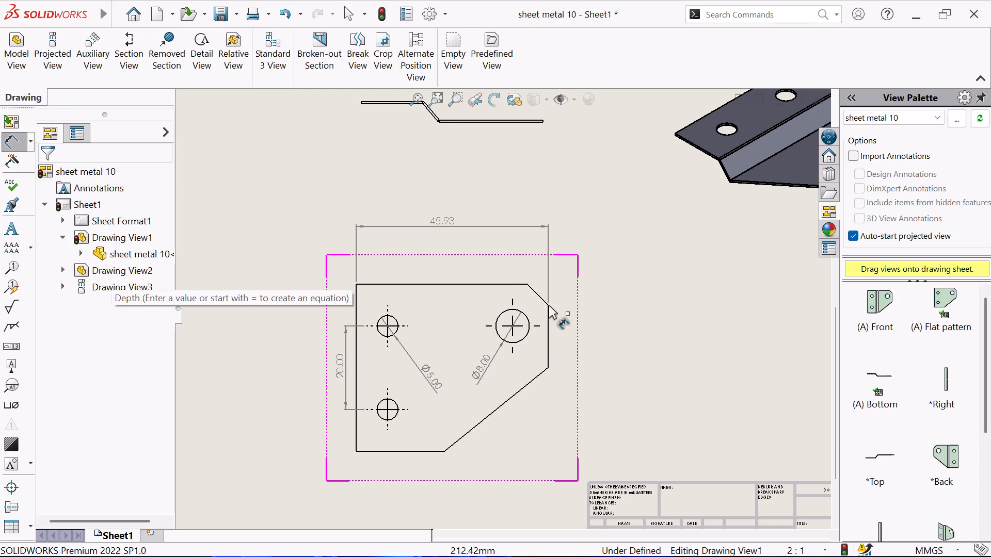
Dimension the corner chamfer's horizontal width, placing it between the plate's top edge and the overall width dimension.
{"action": "left_click", "coordinate": [549, 306]}
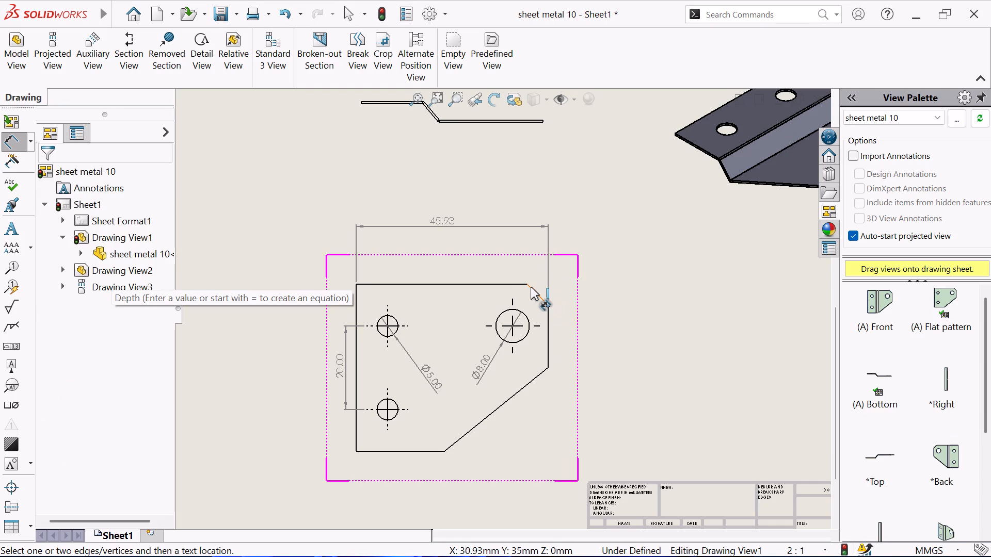
{"action": "left_click", "coordinate": [526, 285]}
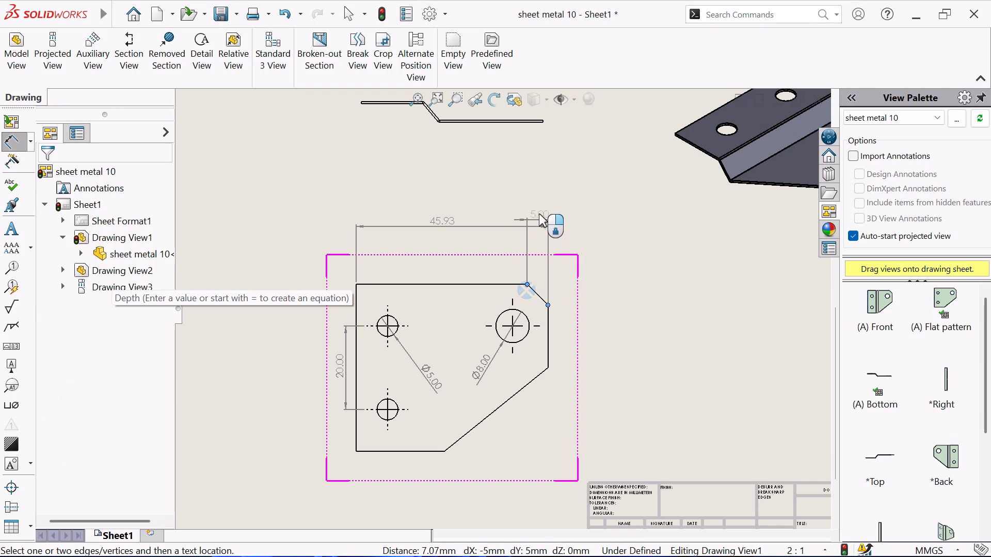
{"action": "left_click", "coordinate": [534, 177]}
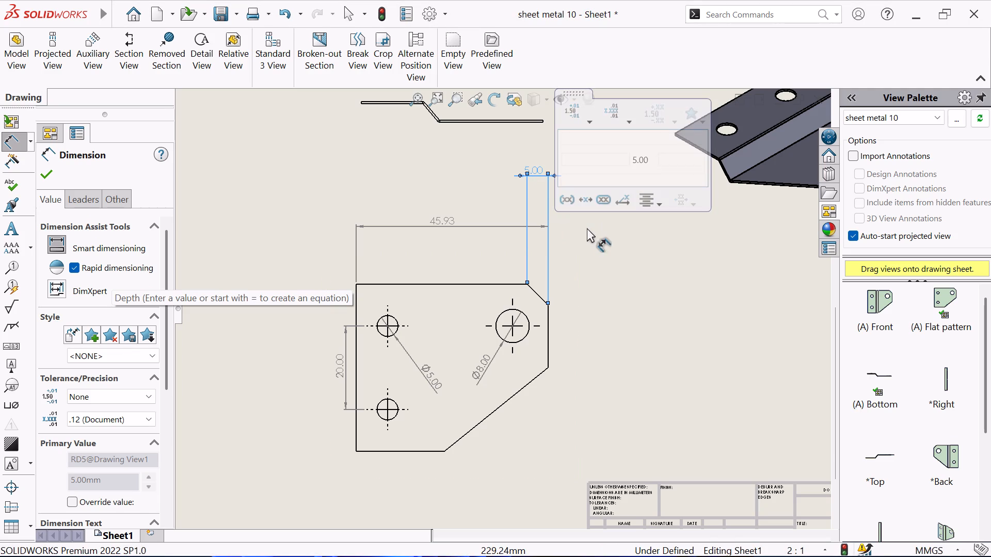
{"action": "left_click_drag", "start_coordinate": [533, 175], "coordinate": [531, 176]}
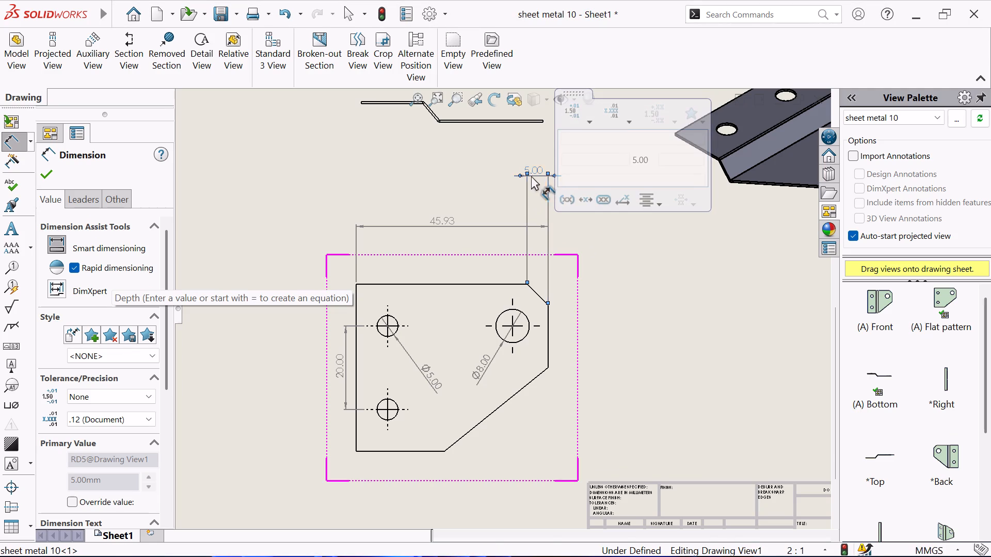
{"action": "left_click_drag", "start_coordinate": [531, 176], "coordinate": [532, 265]}
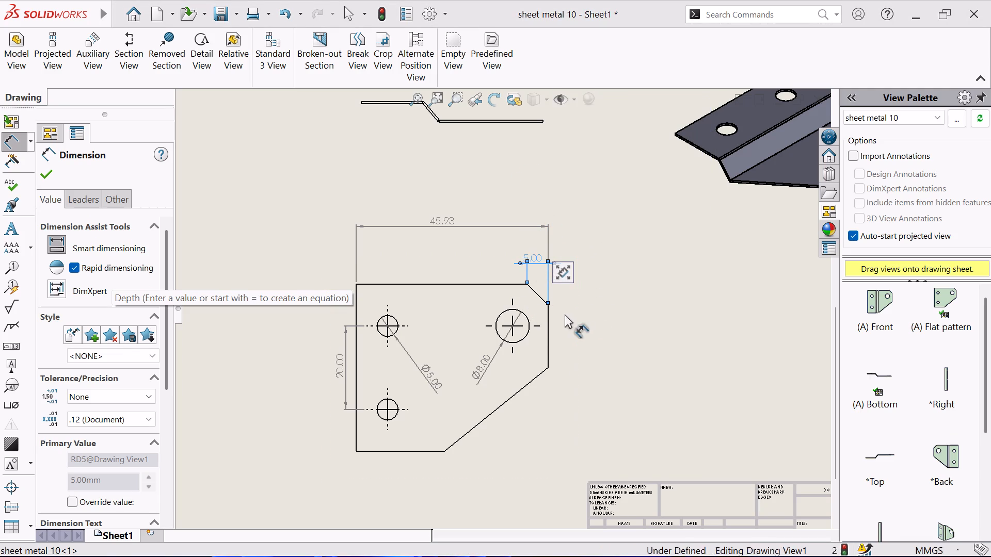
Dimension the chamfer's vertical height and the straight vertical edge below it, placing both beside the plate's right edge.
{"action": "left_click", "coordinate": [507, 285]}
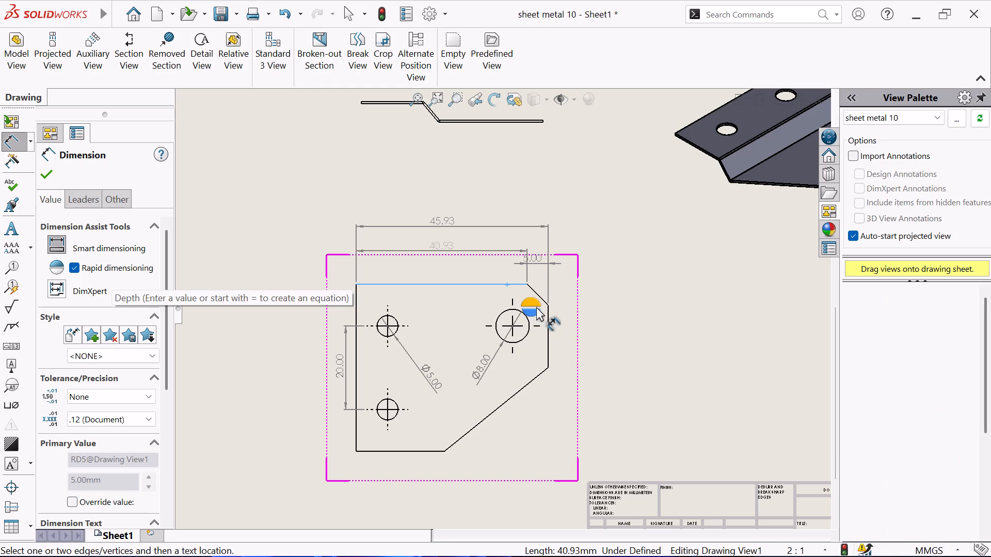
{"action": "left_click", "coordinate": [549, 306]}
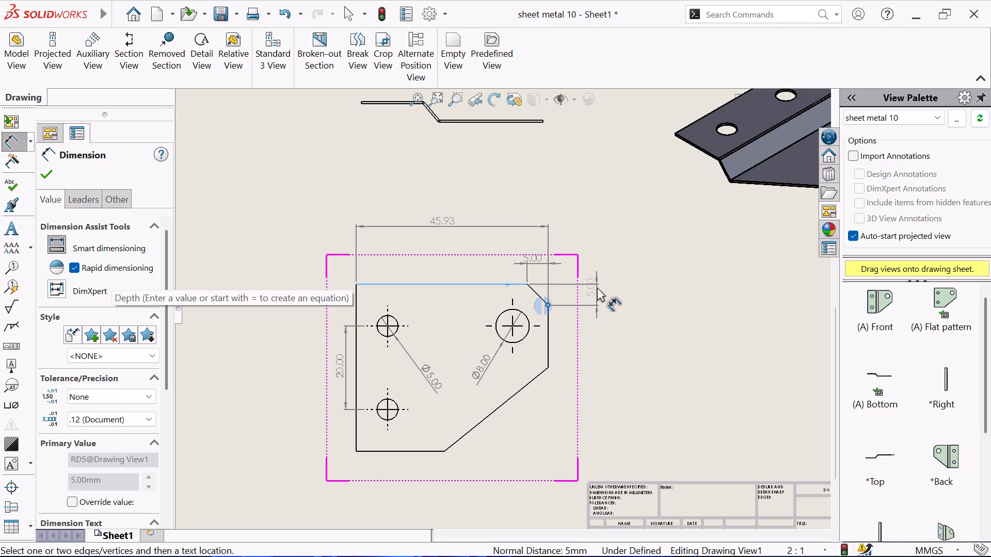
{"action": "left_click", "coordinate": [566, 294]}
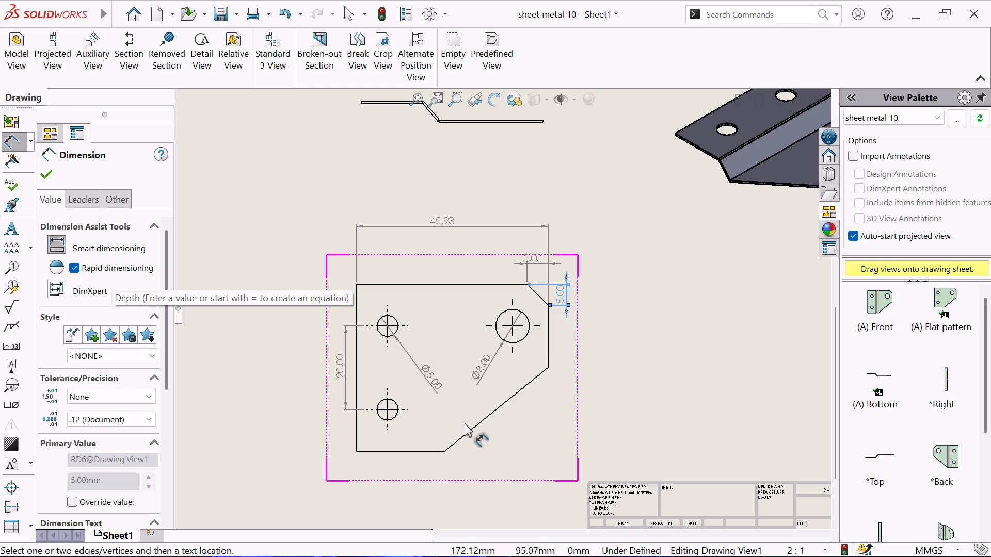
{"action": "left_click", "coordinate": [547, 339]}
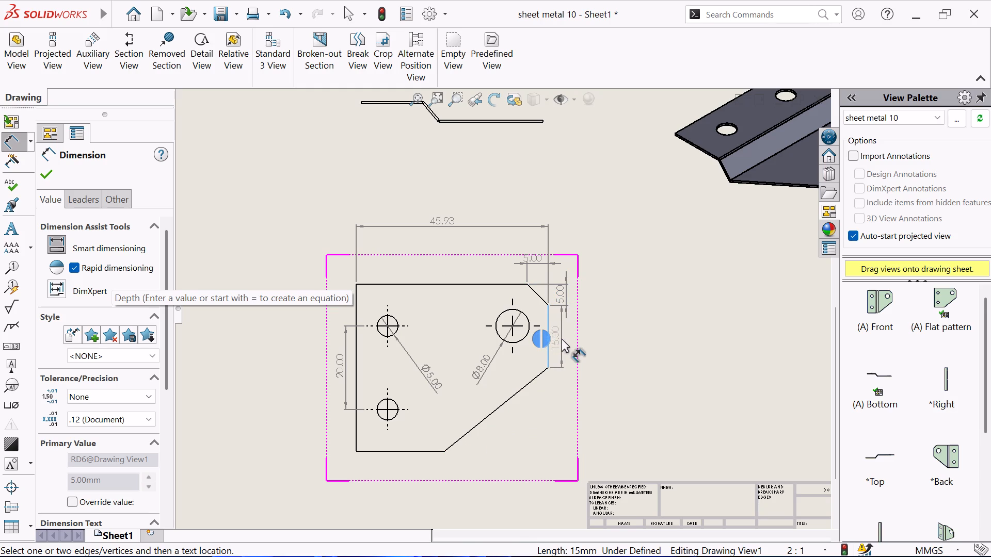
{"action": "left_click", "coordinate": [567, 338]}
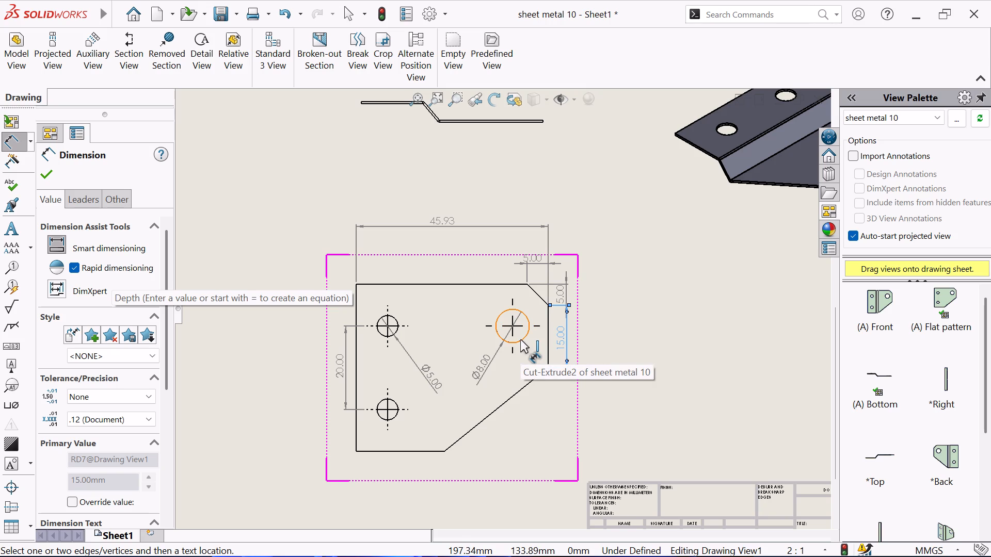
Dimension the vertical distance from the plate's top edge to the large hole's centre, placing it just left of the hole.
{"action": "left_click", "coordinate": [520, 339]}
{"action": "left_click", "coordinate": [547, 328]}
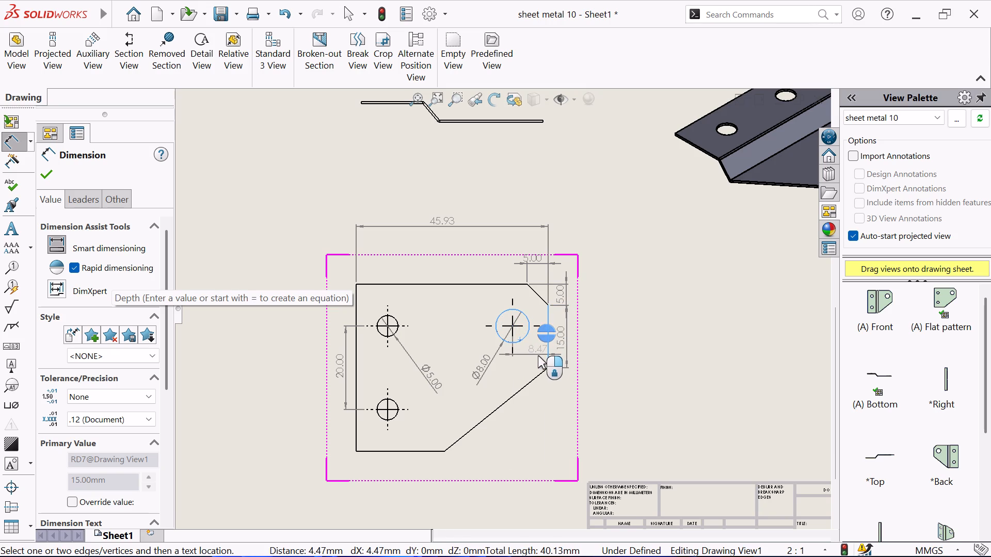
{"action": "key", "text": "Escape"}
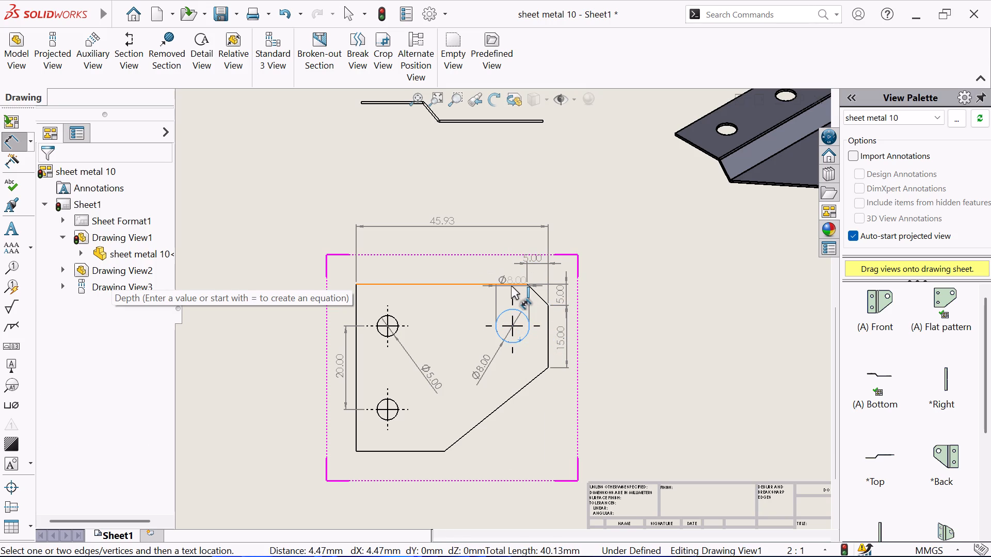
{"action": "left_click", "coordinate": [511, 286]}
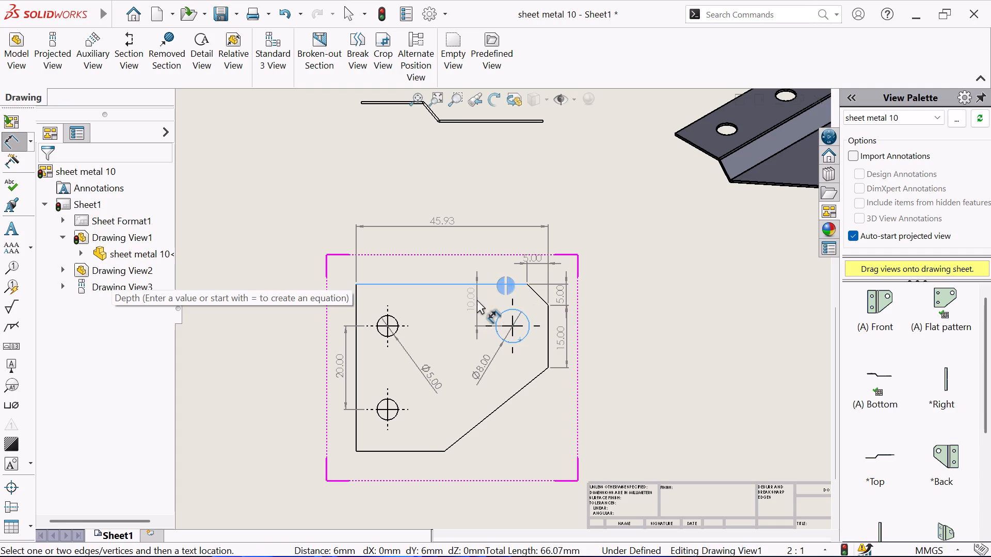
{"action": "left_click", "coordinate": [477, 300]}
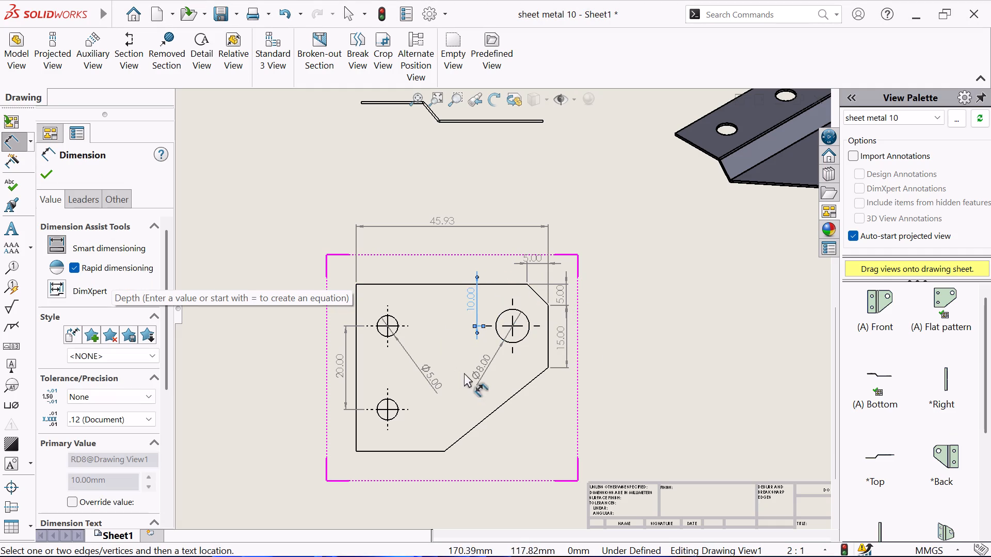
Dimension the horizontal distance from the plate's left edge to the large hole's centre, placing it below the view.
{"action": "left_click", "coordinate": [519, 340]}
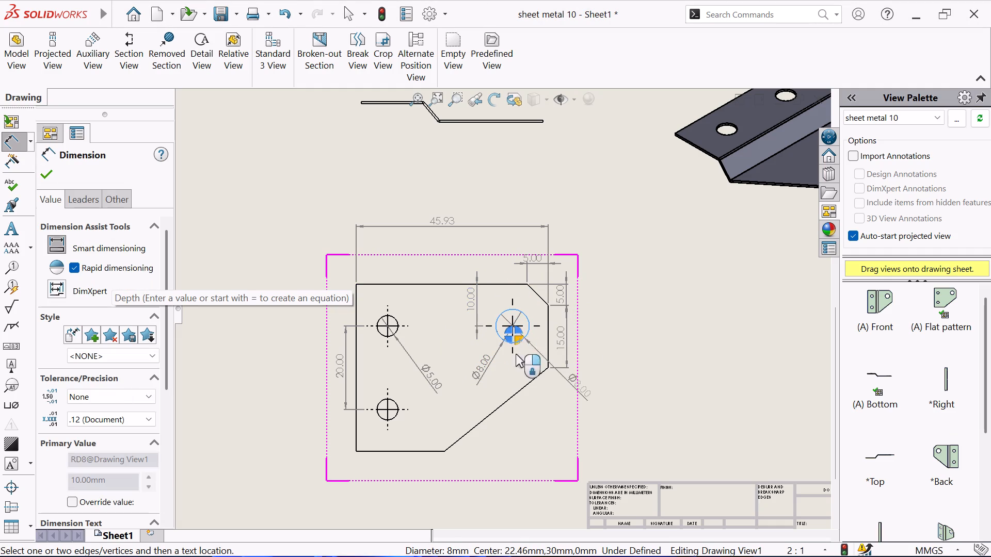
{"action": "left_click", "coordinate": [358, 433]}
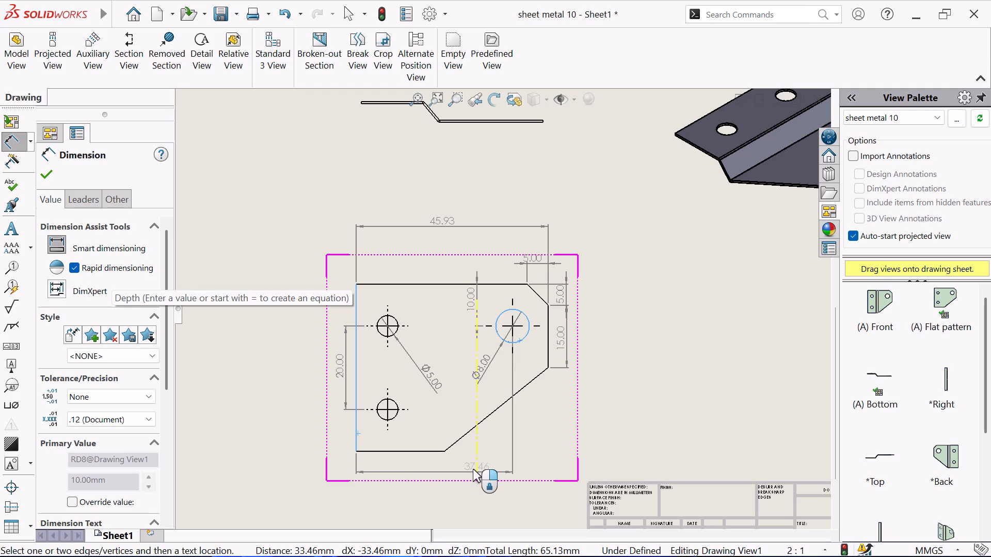
{"action": "left_click", "coordinate": [473, 469]}
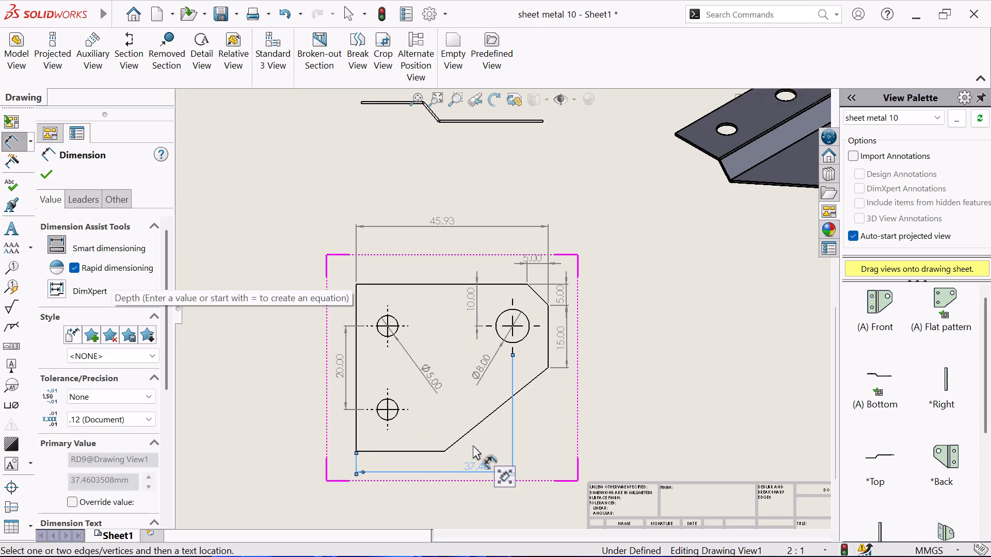
Dimension the lengths of the long slanted edge and the bottom edge, placing each value just outside the plate outline.
{"action": "left_click", "coordinate": [474, 428]}
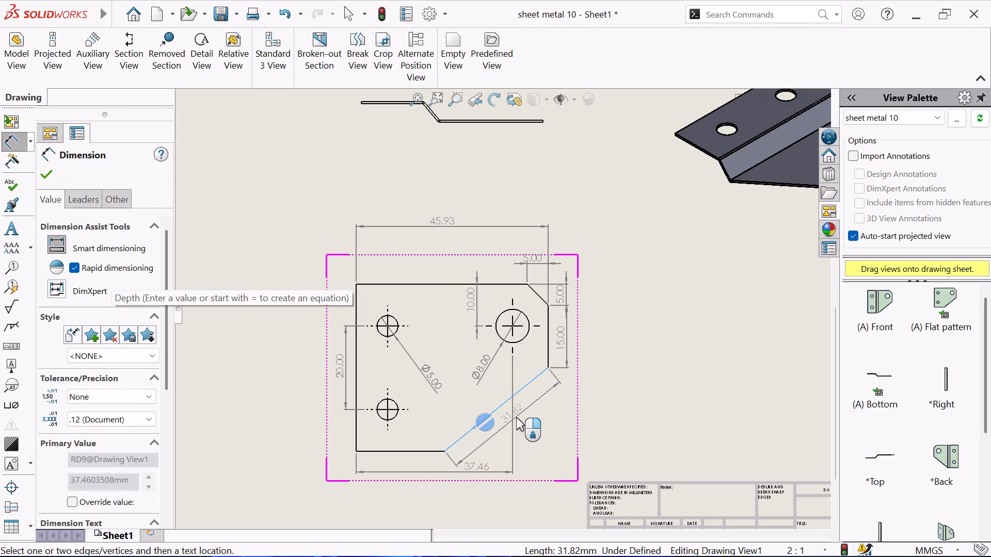
{"action": "left_click", "coordinate": [516, 417]}
{"action": "left_click", "coordinate": [424, 451]}
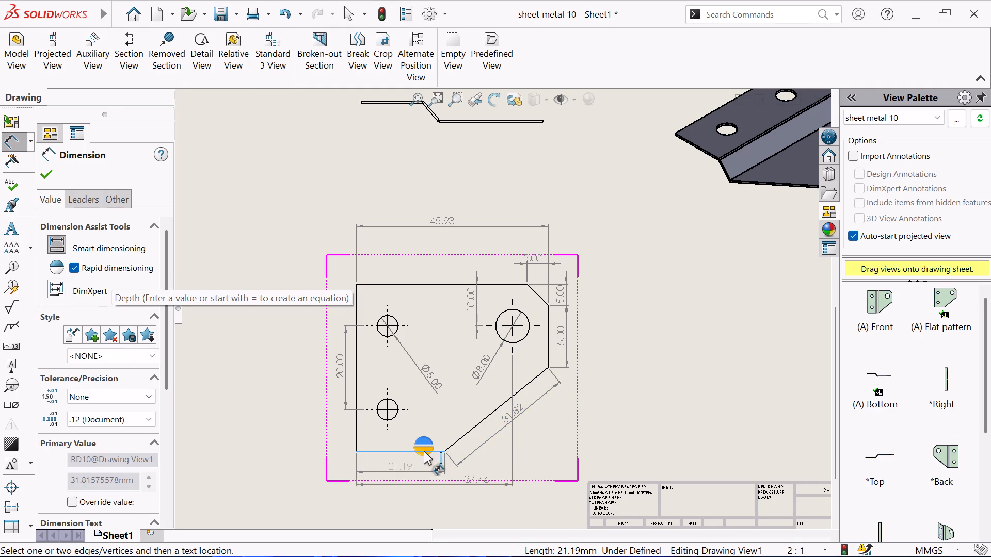
{"action": "left_click", "coordinate": [395, 462]}
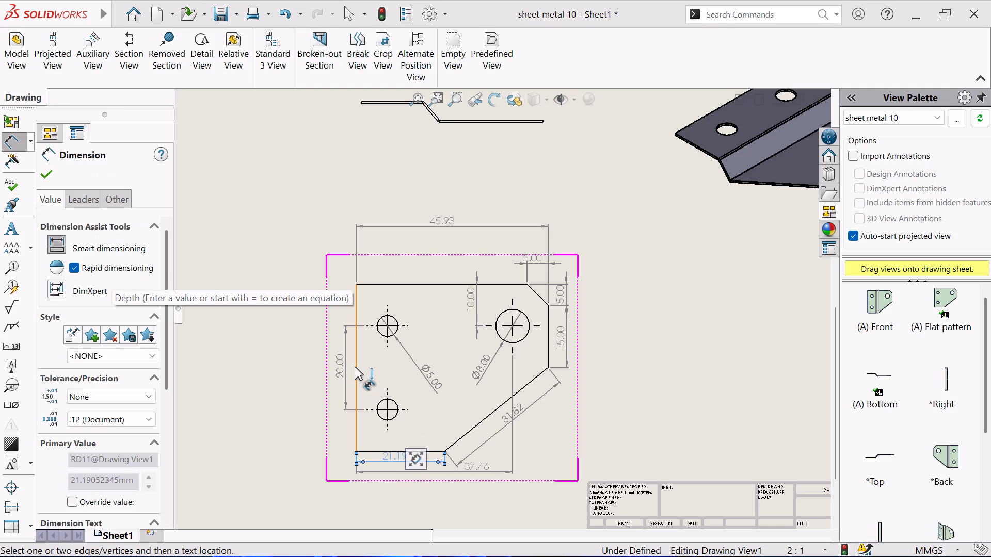
Dimension the plate's overall height along its left edge, placing it outside the small holes' spacing dimension.
{"action": "left_click", "coordinate": [355, 366]}
{"action": "left_click", "coordinate": [293, 380]}
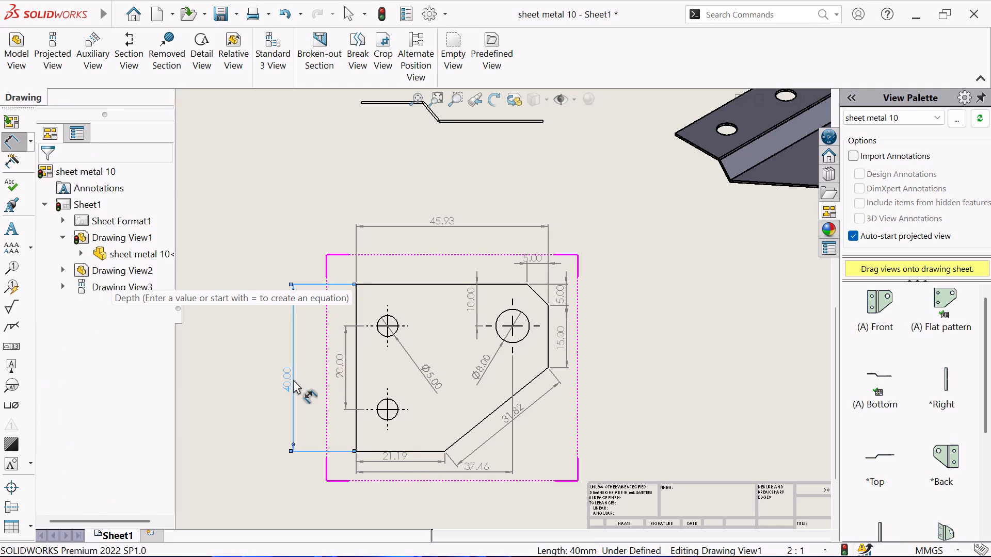
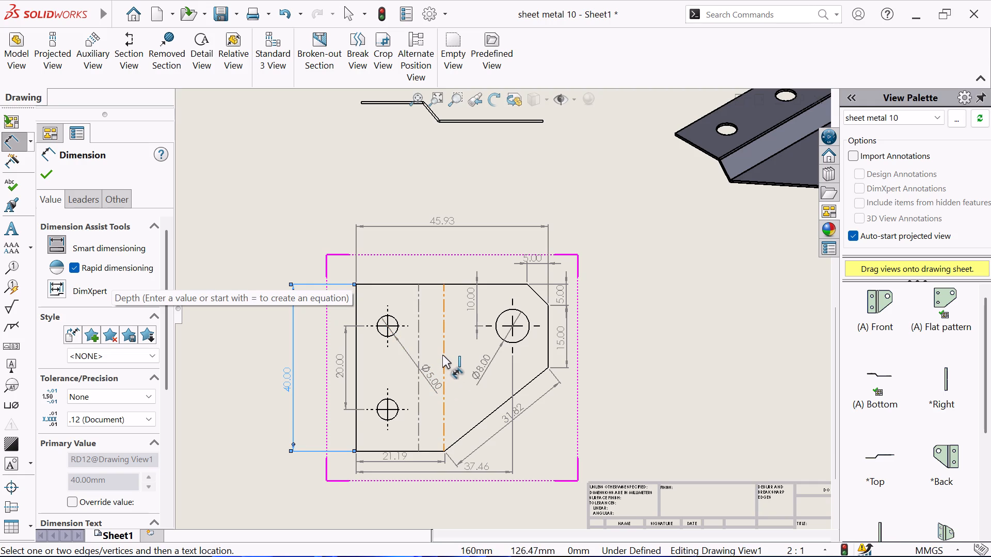
Dimension the left bend line from the plate's left edge above the outline, and the right bend line from the right edge below it.
{"action": "left_click", "coordinate": [420, 336]}
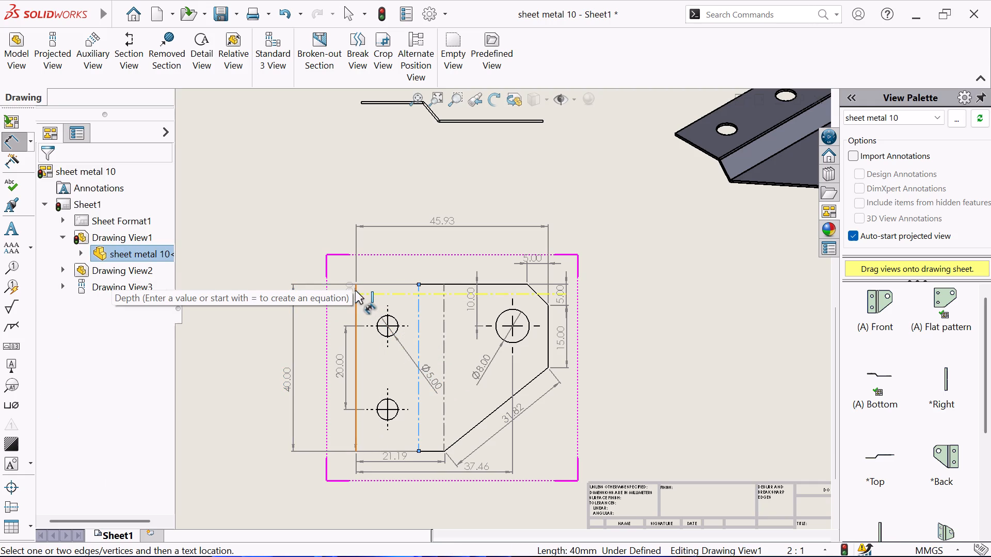
{"action": "left_click", "coordinate": [357, 293]}
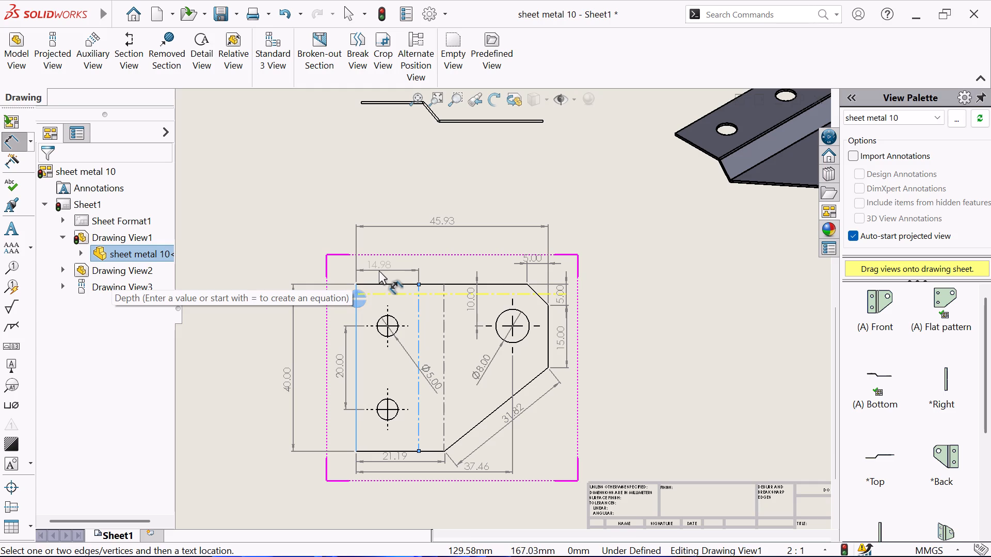
{"action": "left_click", "coordinate": [379, 270]}
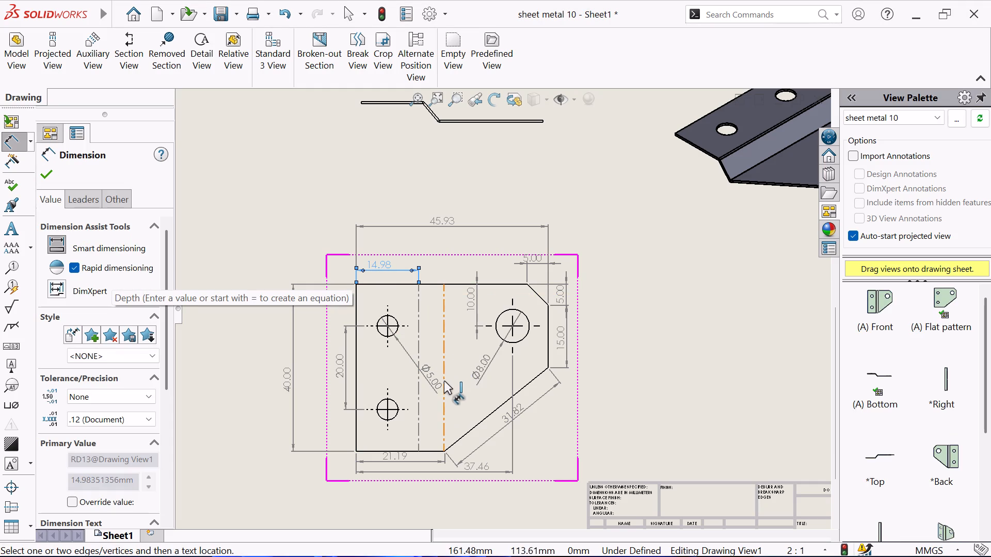
{"action": "left_click", "coordinate": [442, 372]}
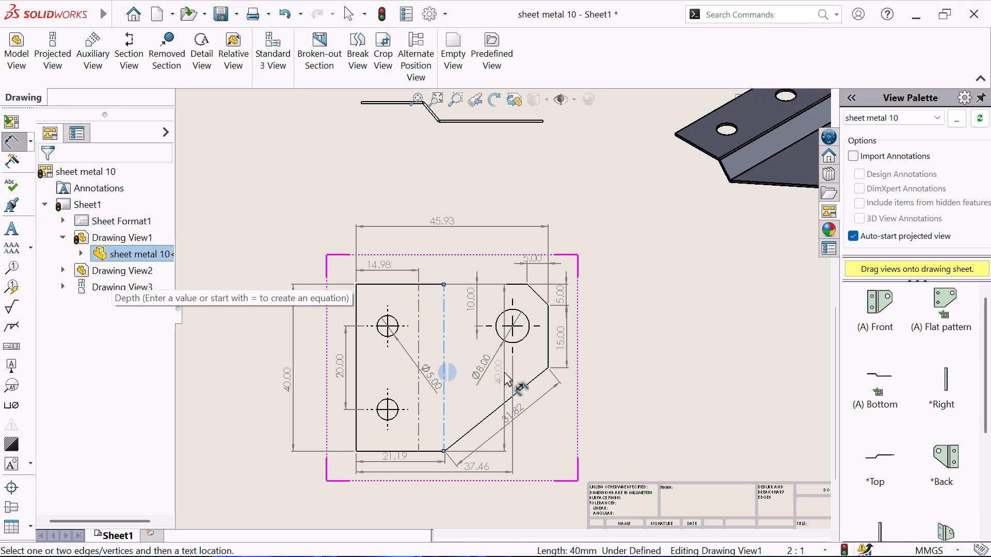
{"action": "left_click", "coordinate": [549, 321]}
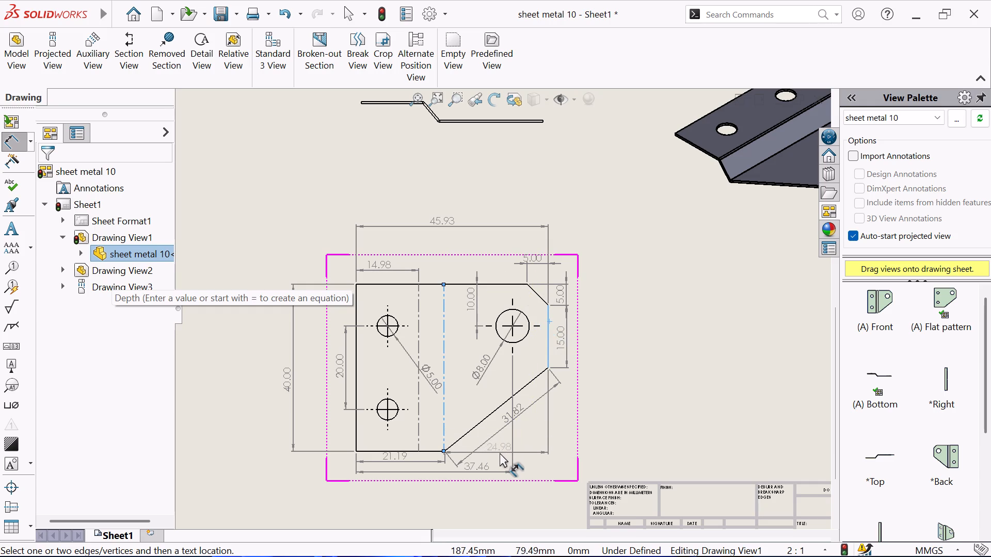
{"action": "left_click", "coordinate": [500, 453]}
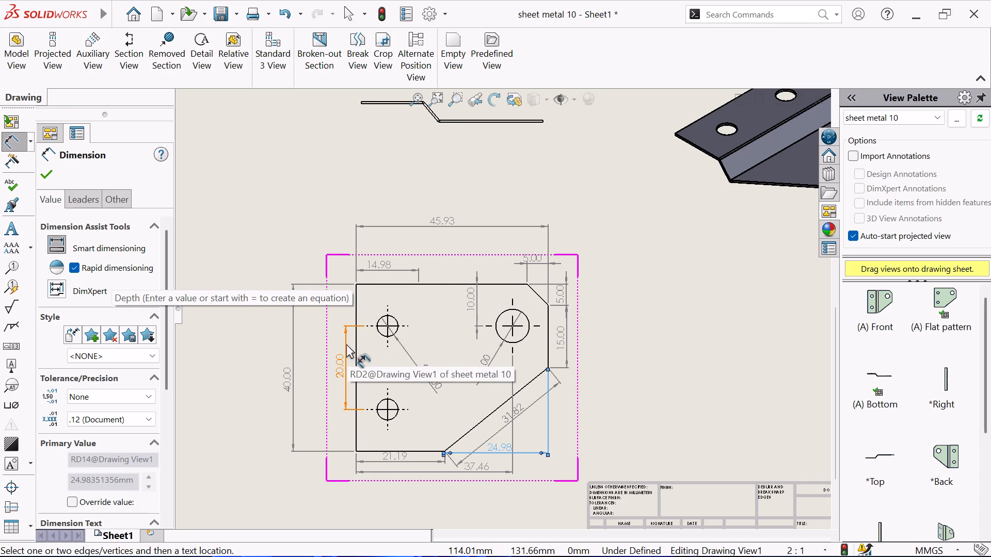
Dimension both bend angles in the profile view, one below the upper flange and one above the lower flange.
{"action": "scroll", "coordinate": [382, 163], "scroll_direction": "up", "scroll_amount": 1}
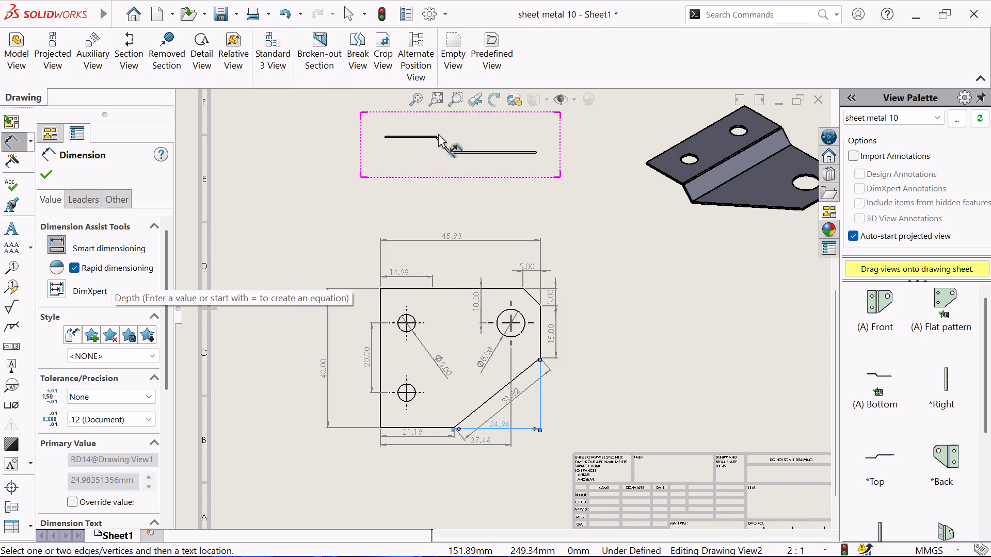
{"action": "scroll", "coordinate": [438, 134], "scroll_direction": "down", "scroll_amount": 4}
{"action": "scroll", "coordinate": [460, 170], "scroll_direction": "down", "scroll_amount": 2}
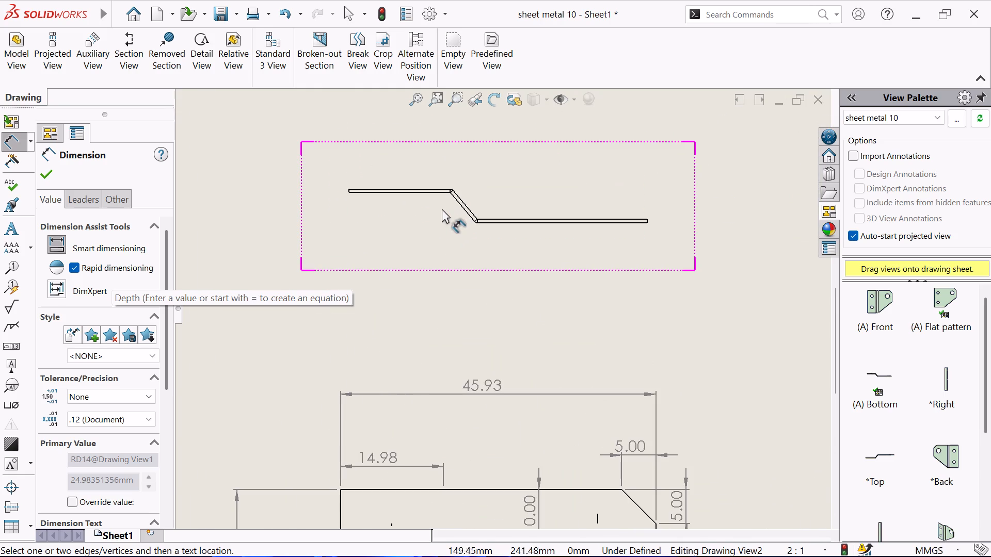
{"action": "left_click", "coordinate": [425, 194]}
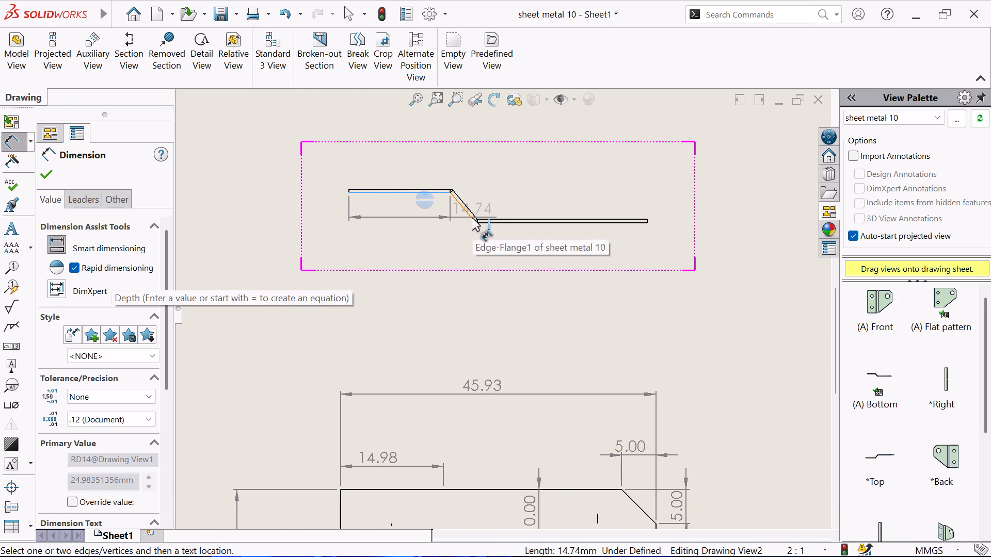
{"action": "left_click", "coordinate": [470, 217]}
{"action": "left_click", "coordinate": [437, 233]}
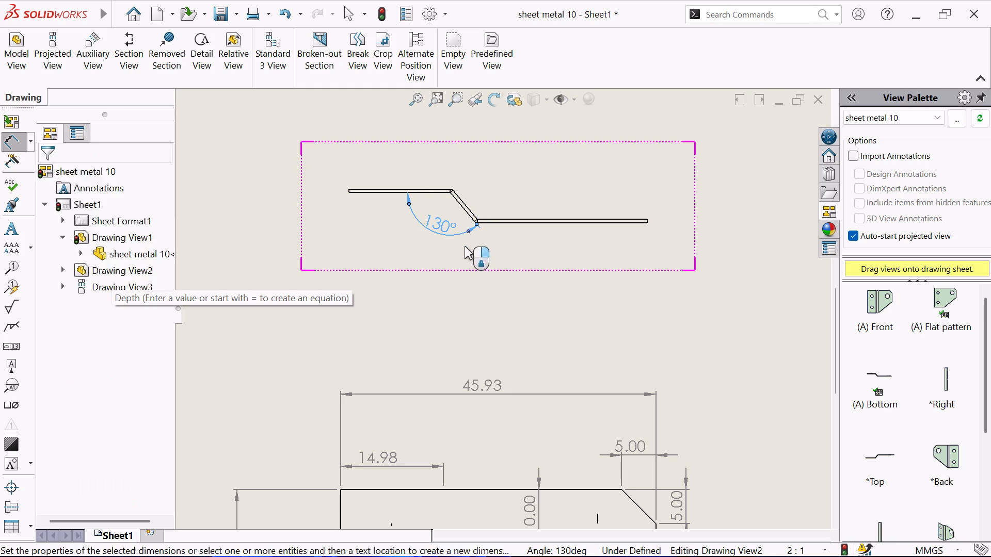
{"action": "left_click", "coordinate": [471, 210]}
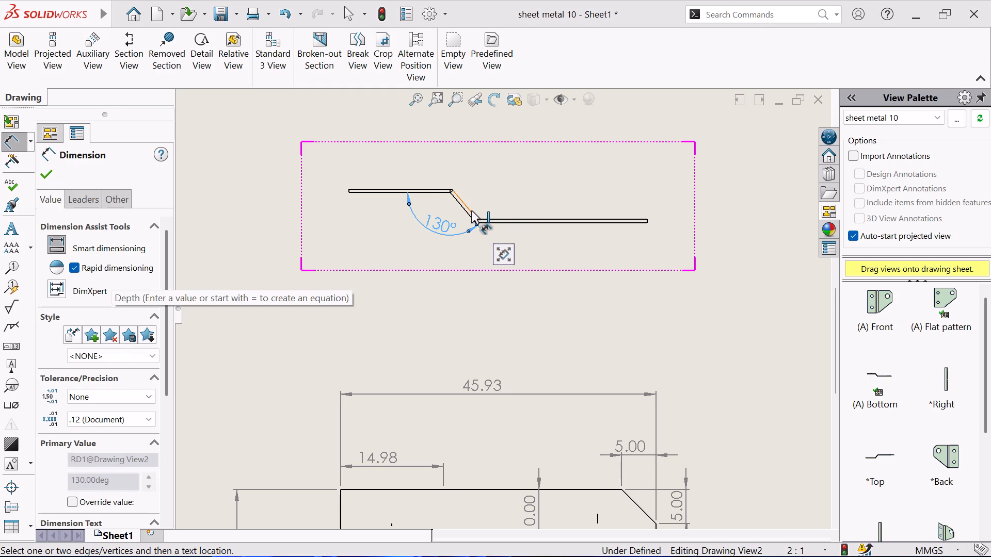
{"action": "left_click", "coordinate": [521, 219]}
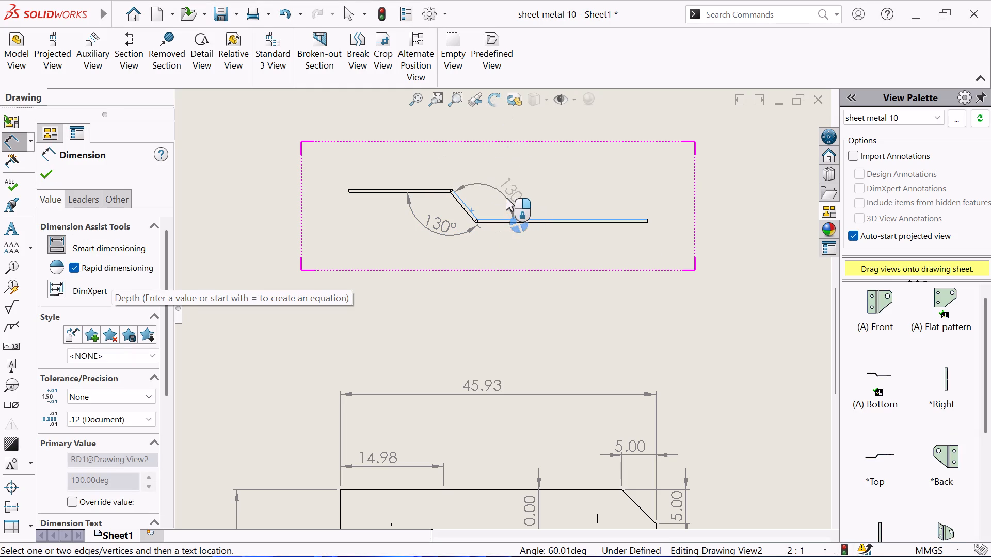
{"action": "left_click", "coordinate": [510, 188]}
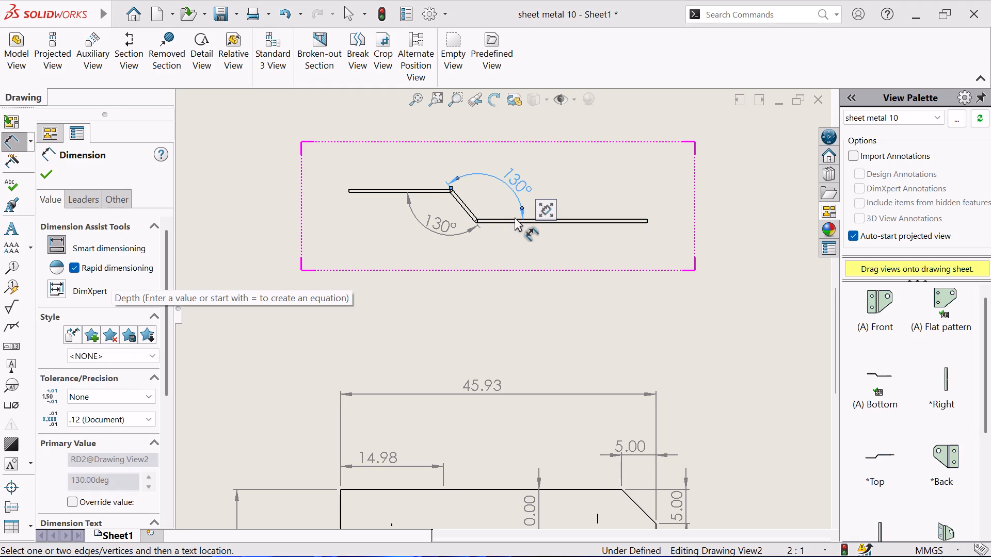
Dimension the sheet thickness at the right end of the profile view's lower flange, and leave the Smart Dimension command.
{"action": "left_click", "coordinate": [586, 219]}
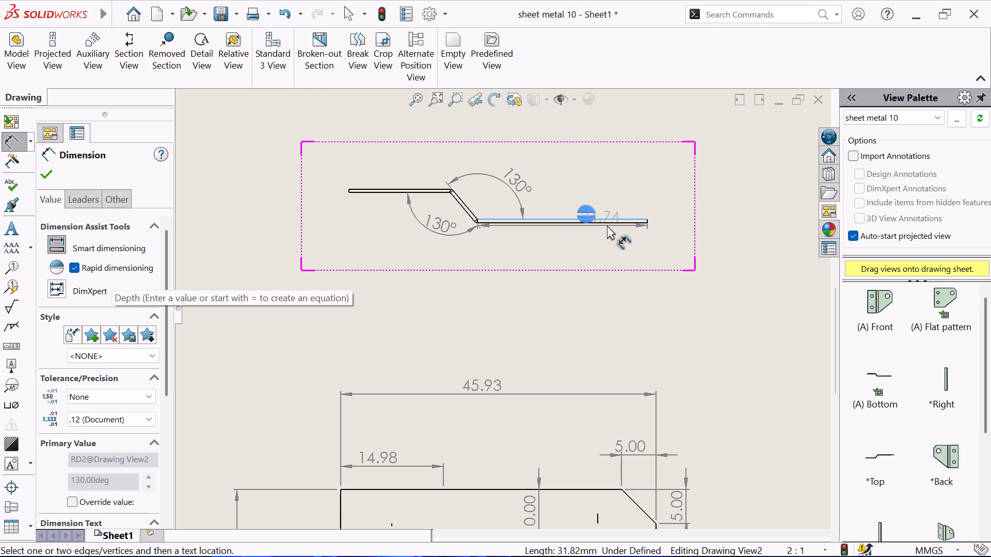
{"action": "left_click", "coordinate": [610, 222]}
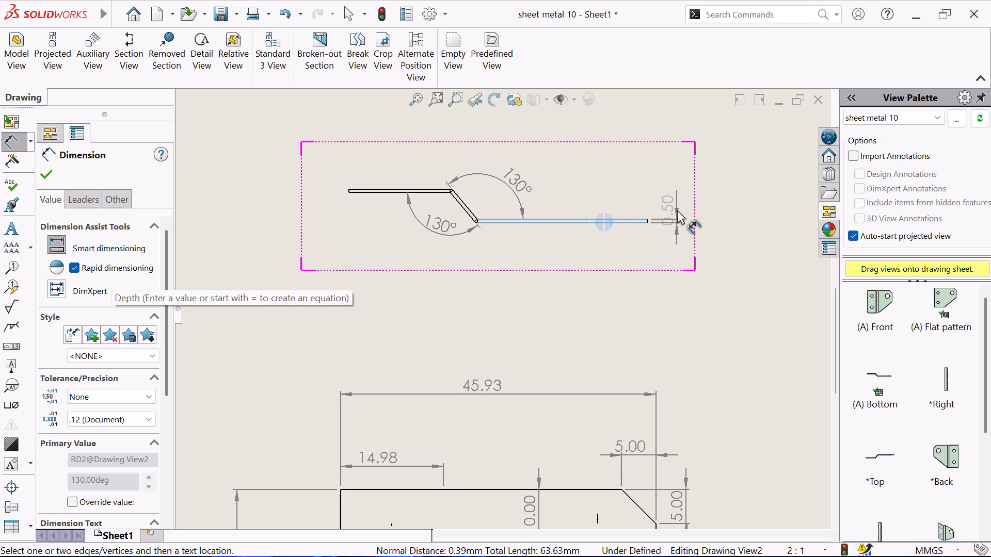
{"action": "left_click", "coordinate": [678, 210]}
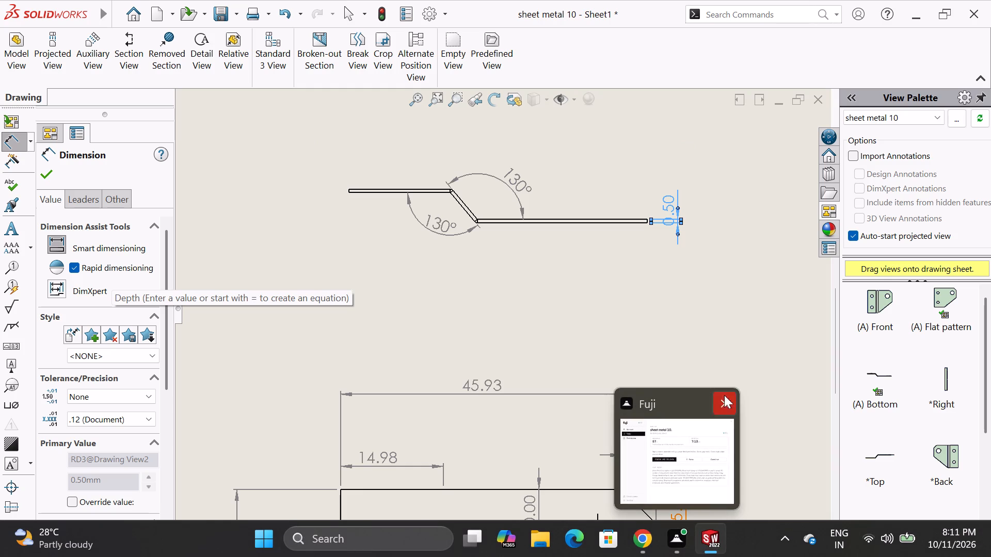
{"action": "scroll", "coordinate": [654, 301], "scroll_direction": "up", "scroll_amount": 2}
{"action": "scroll", "coordinate": [573, 363], "scroll_direction": "up", "scroll_amount": 1}
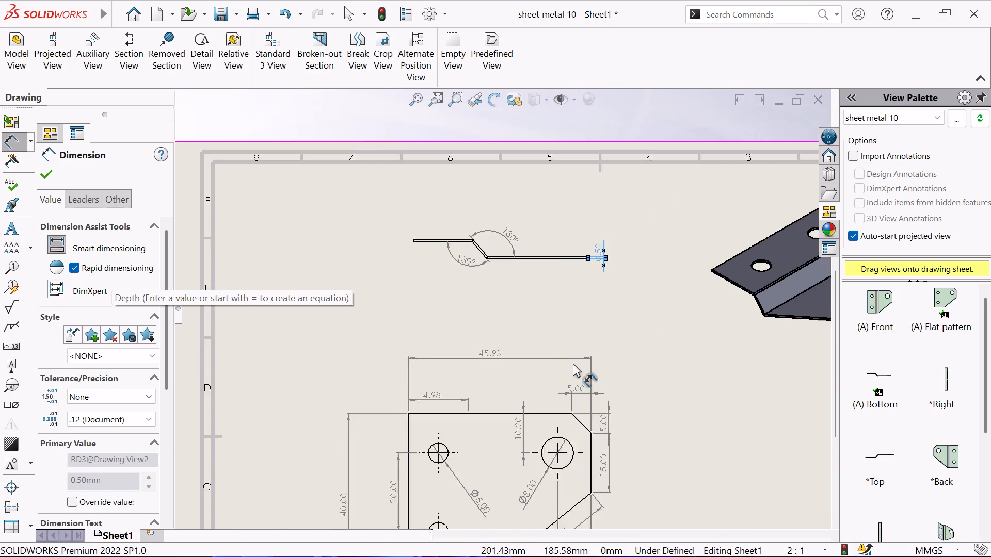
{"action": "scroll", "coordinate": [573, 363], "scroll_direction": "up", "scroll_amount": 1}
{"action": "scroll", "coordinate": [510, 420], "scroll_direction": "up", "scroll_amount": 3}
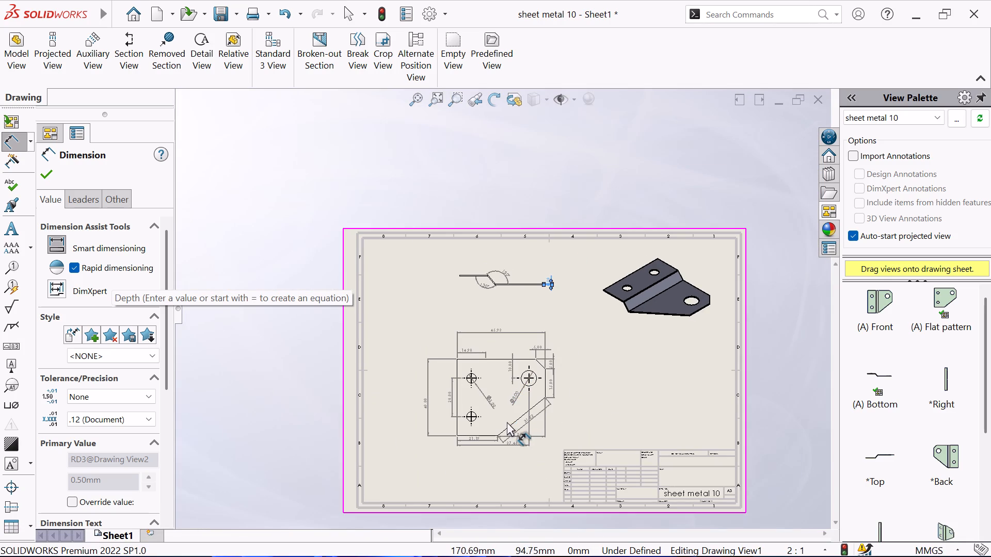
{"action": "right_click", "coordinate": [376, 200]}
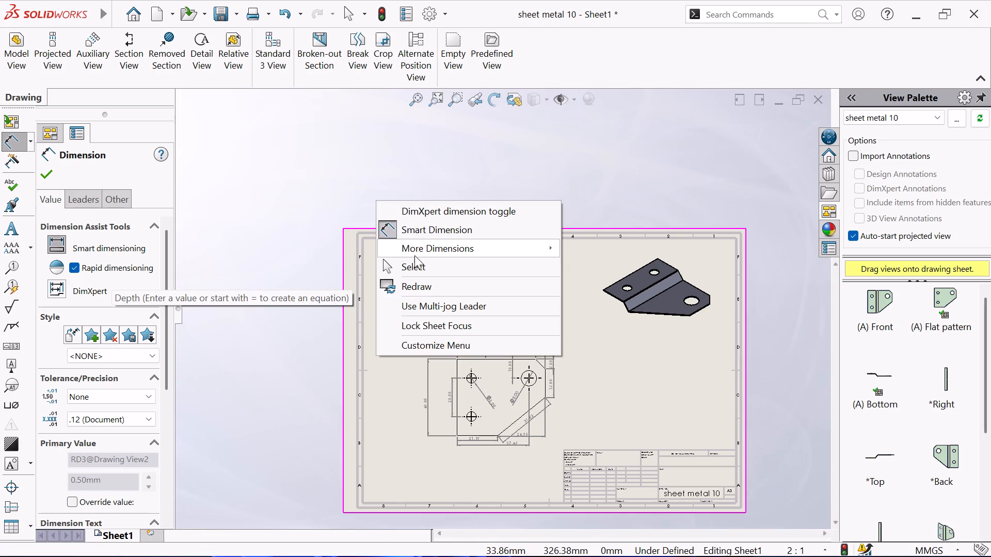
{"action": "left_click", "coordinate": [410, 265]}
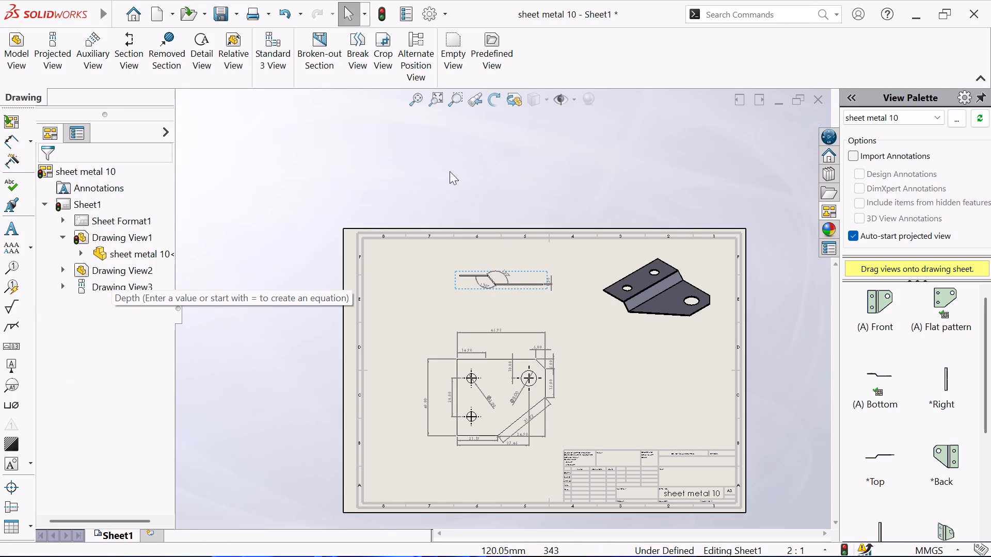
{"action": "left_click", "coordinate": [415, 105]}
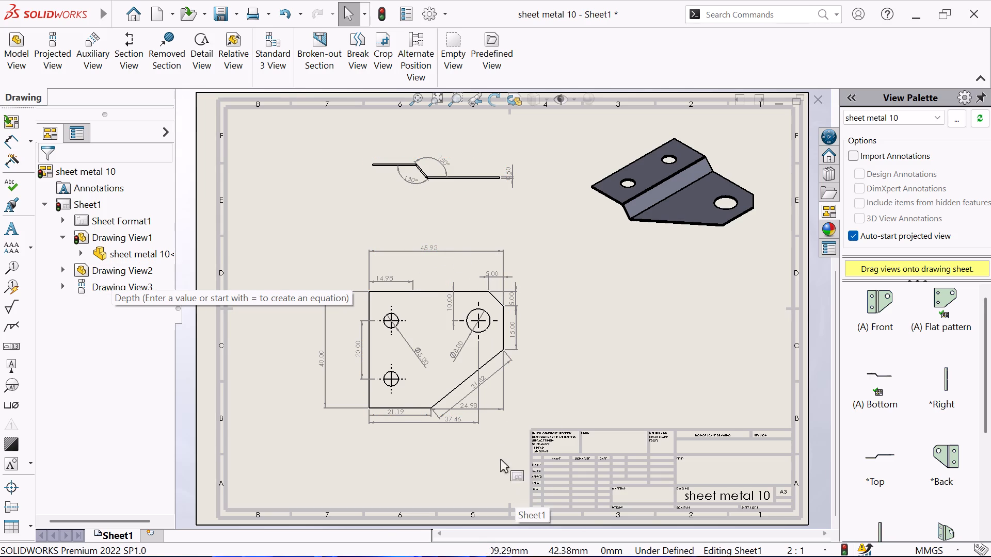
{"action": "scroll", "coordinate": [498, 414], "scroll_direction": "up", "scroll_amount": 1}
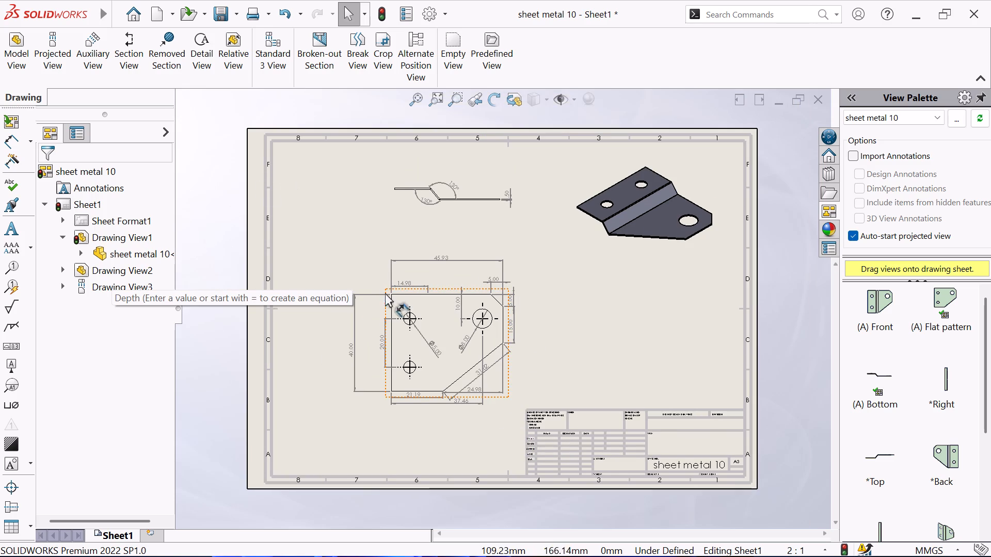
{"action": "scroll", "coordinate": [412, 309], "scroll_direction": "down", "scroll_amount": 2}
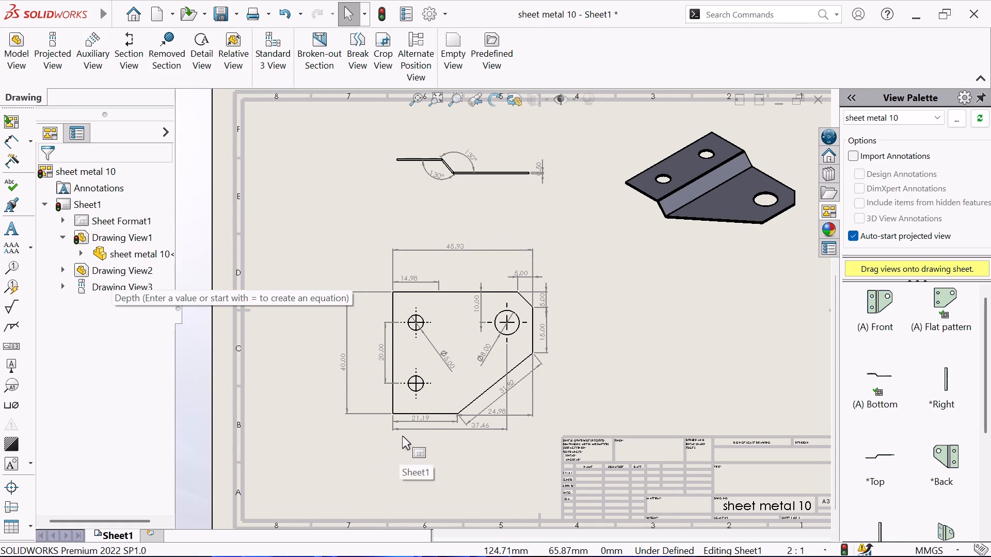
Save the drawing together with its modified part, naming the drawing file "sheet metal 10 draffting".
{"action": "key", "text": "ctrl+s"}
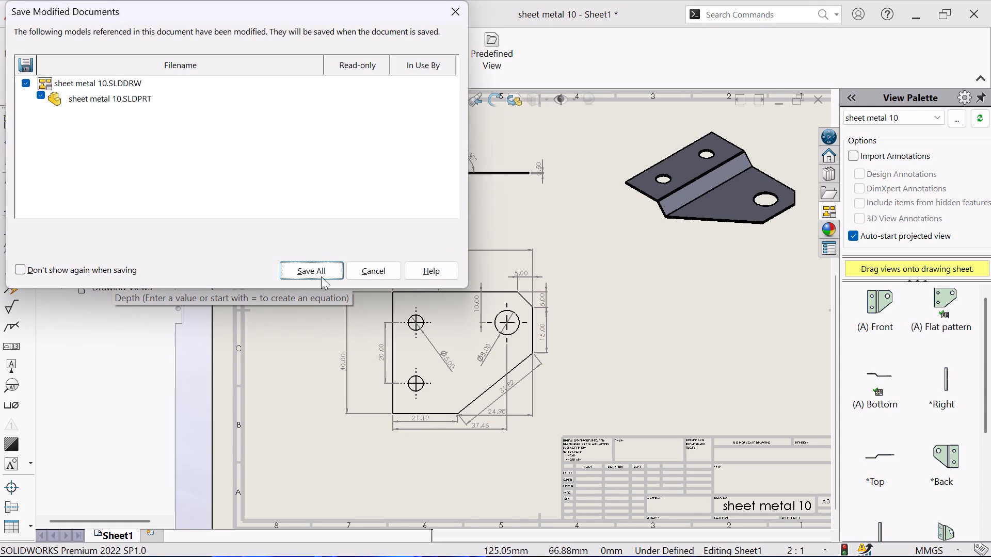
{"action": "left_click", "coordinate": [315, 268]}
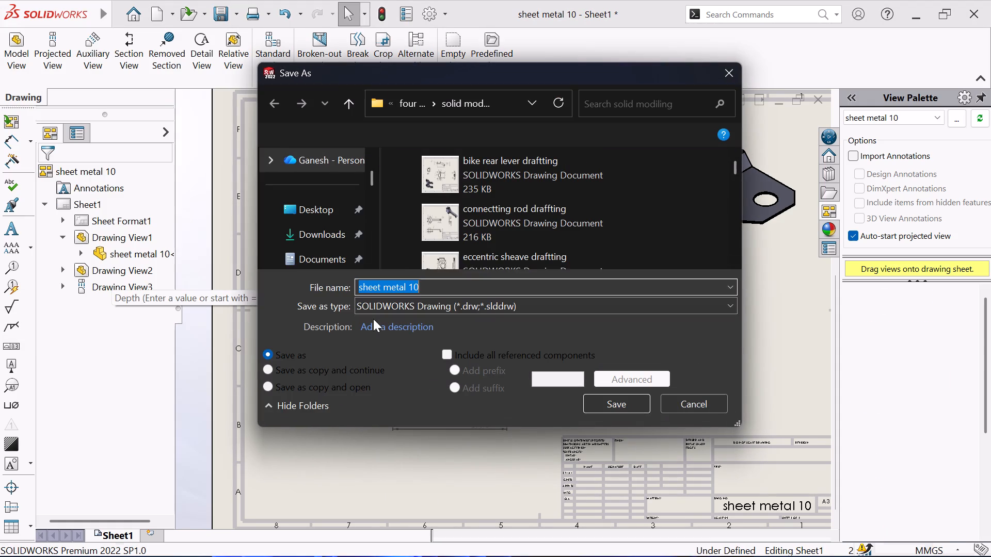
{"action": "left_click", "coordinate": [470, 289]}
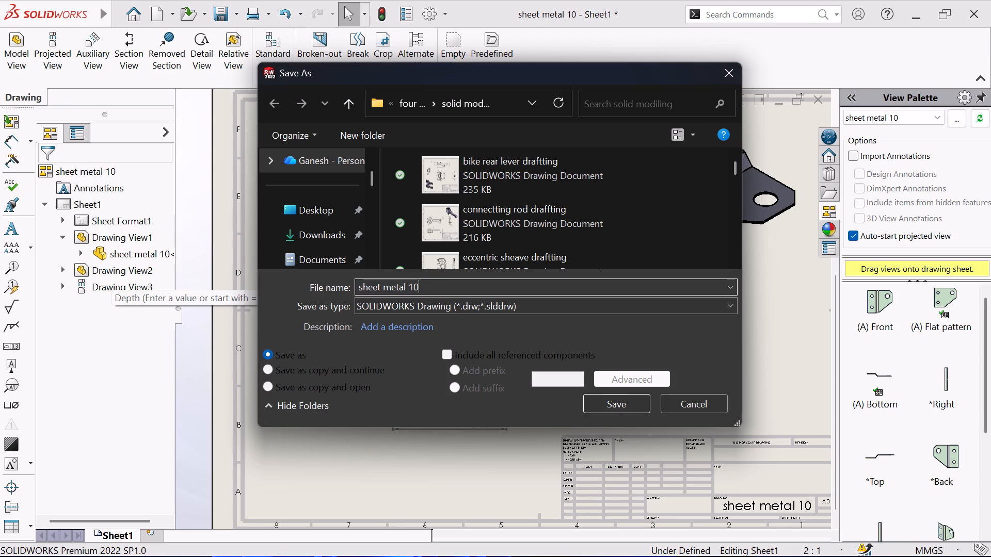
{"action": "key", "text": "space"}
{"action": "type", "text": "draffti"}
{"action": "type", "text": "ng"}
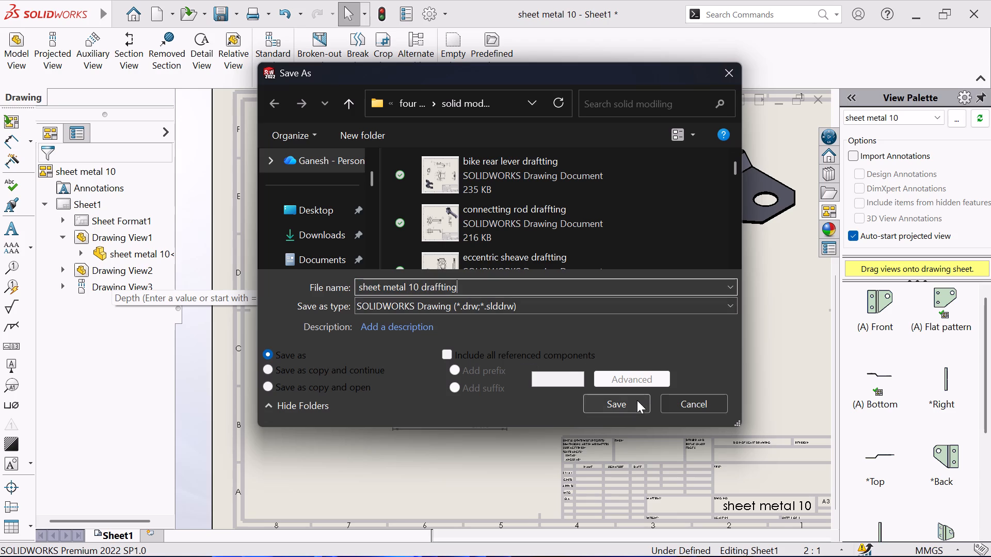
{"action": "left_click", "coordinate": [637, 400]}
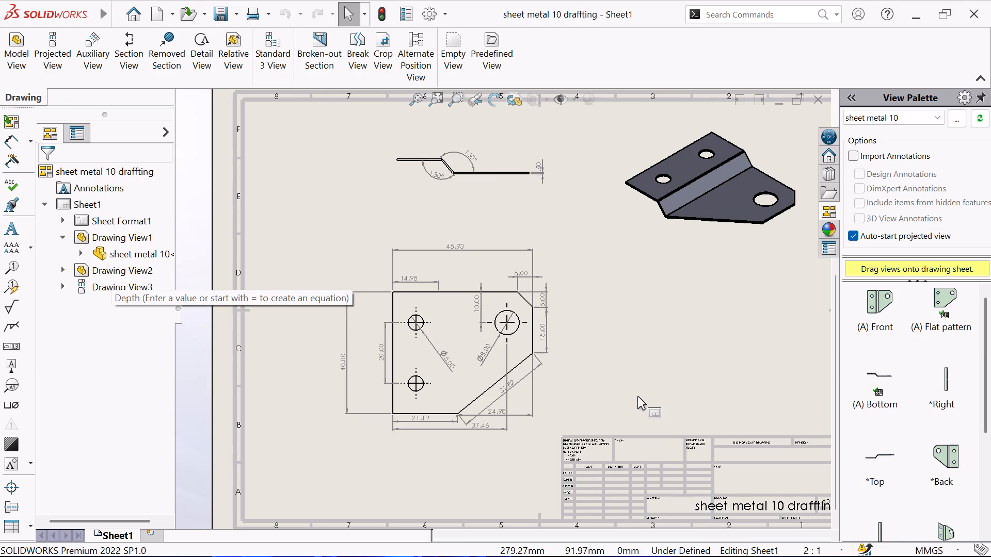
Dimension the upper small hole's vertical distance from the plate's top edge, placing the dimension just outside the left edge.
{"action": "scroll", "coordinate": [637, 396], "scroll_direction": "up", "scroll_amount": 2}
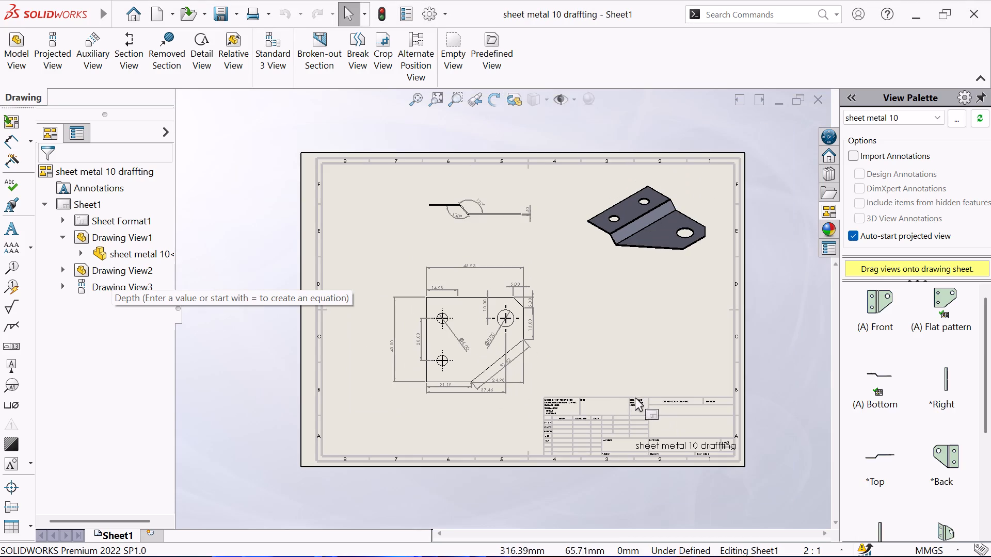
{"action": "scroll", "coordinate": [473, 347], "scroll_direction": "down", "scroll_amount": 2}
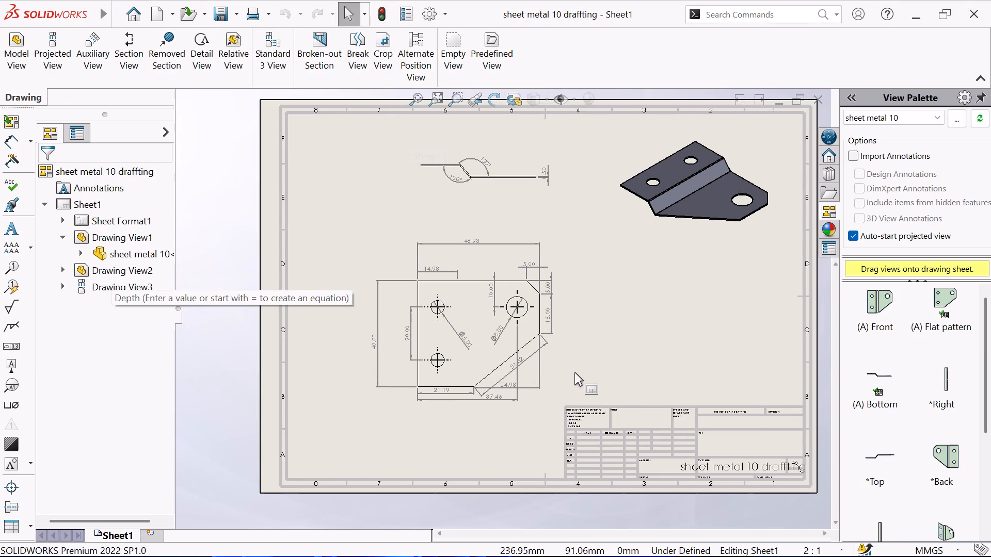
{"action": "scroll", "coordinate": [574, 372], "scroll_direction": "down", "scroll_amount": 1}
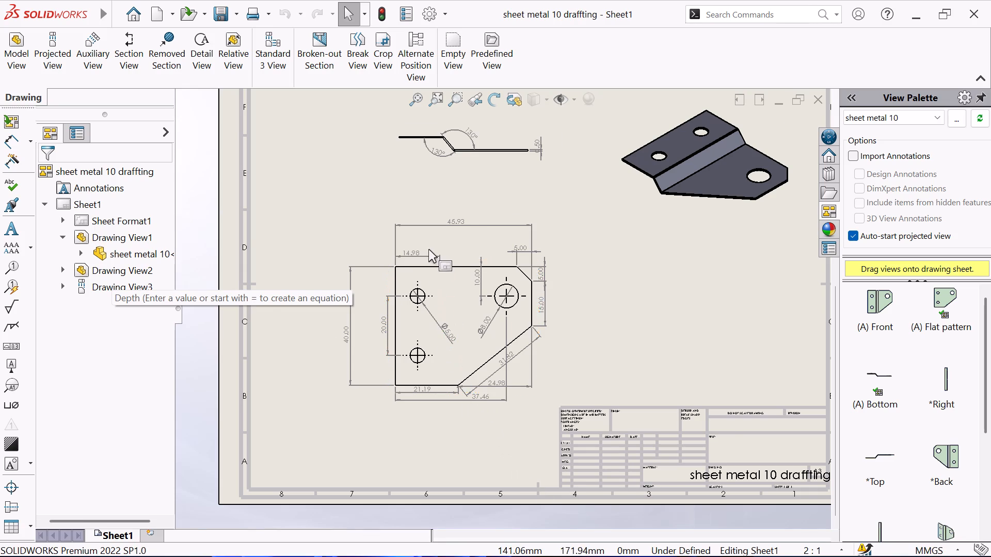
{"action": "scroll", "coordinate": [428, 249], "scroll_direction": "down", "scroll_amount": 2}
{"action": "left_click", "coordinate": [3, 140]}
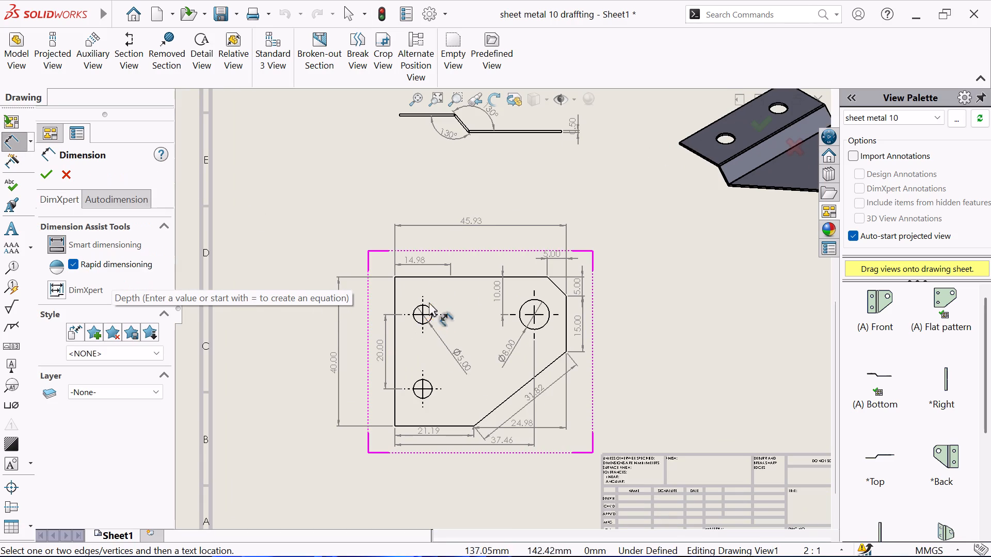
{"action": "left_click", "coordinate": [429, 275]}
{"action": "left_click", "coordinate": [427, 275]}
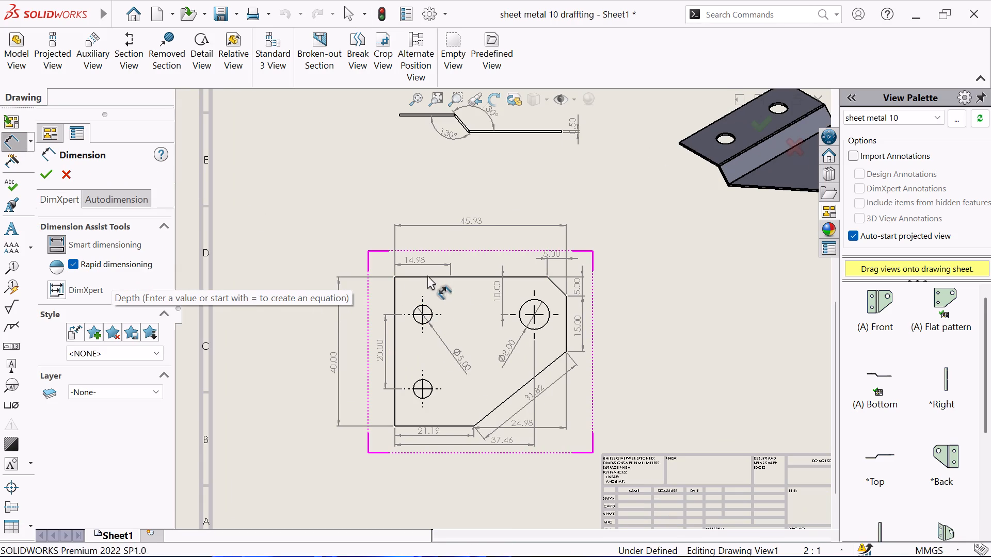
{"action": "left_click", "coordinate": [426, 278]}
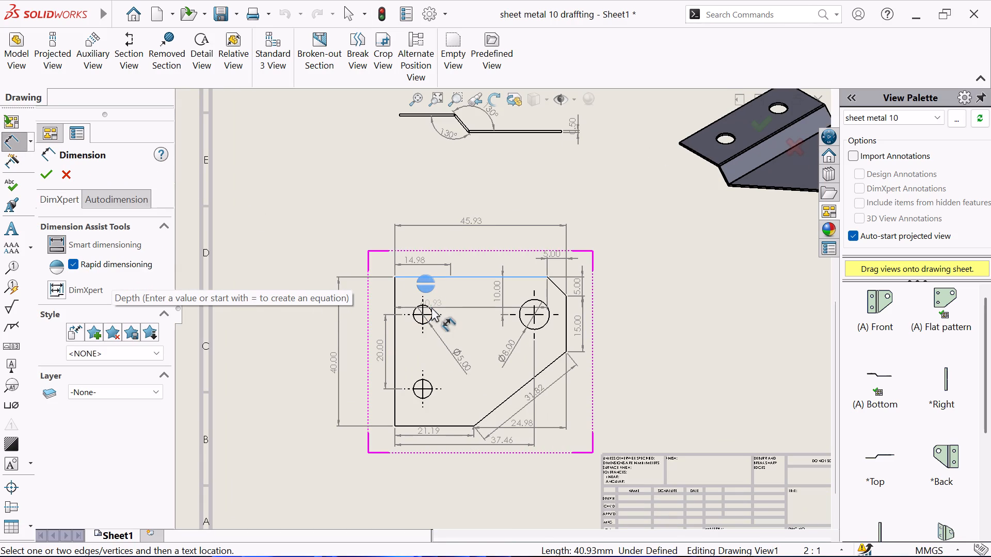
{"action": "left_click", "coordinate": [430, 307]}
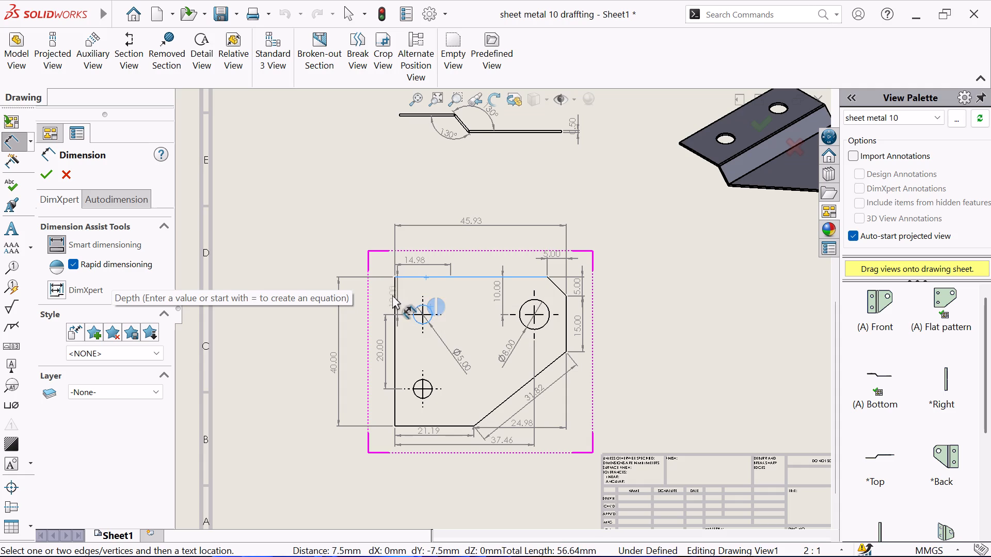
{"action": "left_click", "coordinate": [383, 294]}
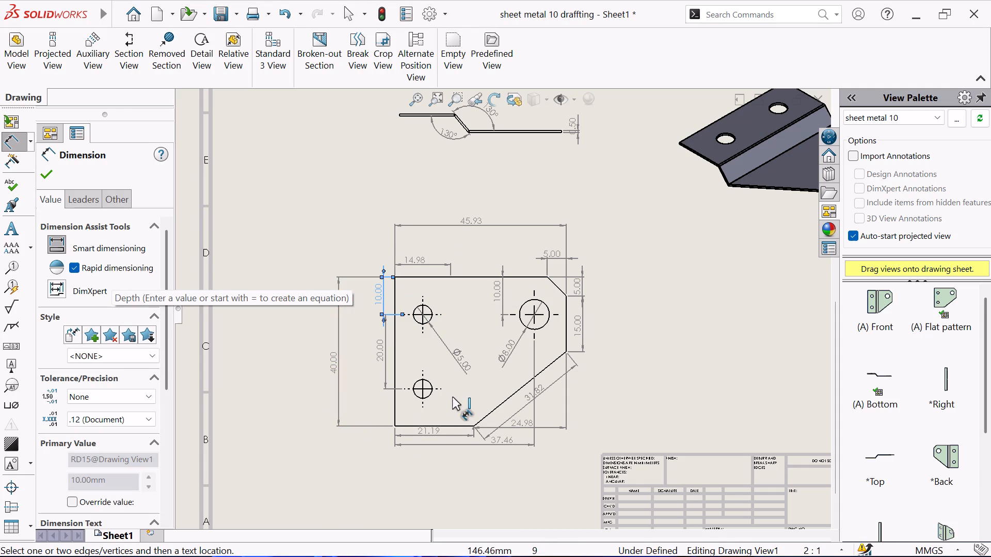
Dimension the lower small hole's horizontal distance from the plate's left edge, placing it just below the hole, and leave the Smart Dimension command.
{"action": "left_click", "coordinate": [416, 381]}
{"action": "left_click", "coordinate": [395, 410]}
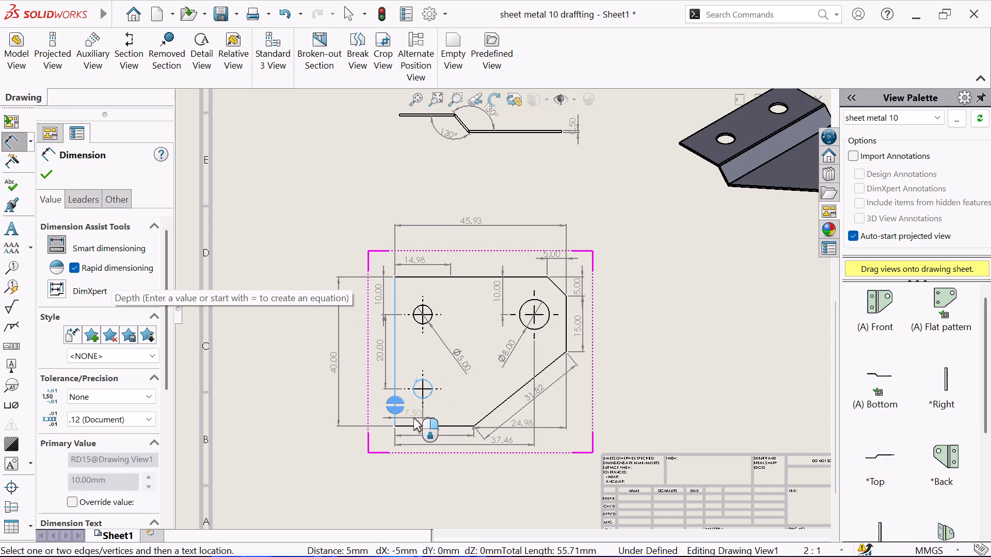
{"action": "left_click", "coordinate": [413, 418]}
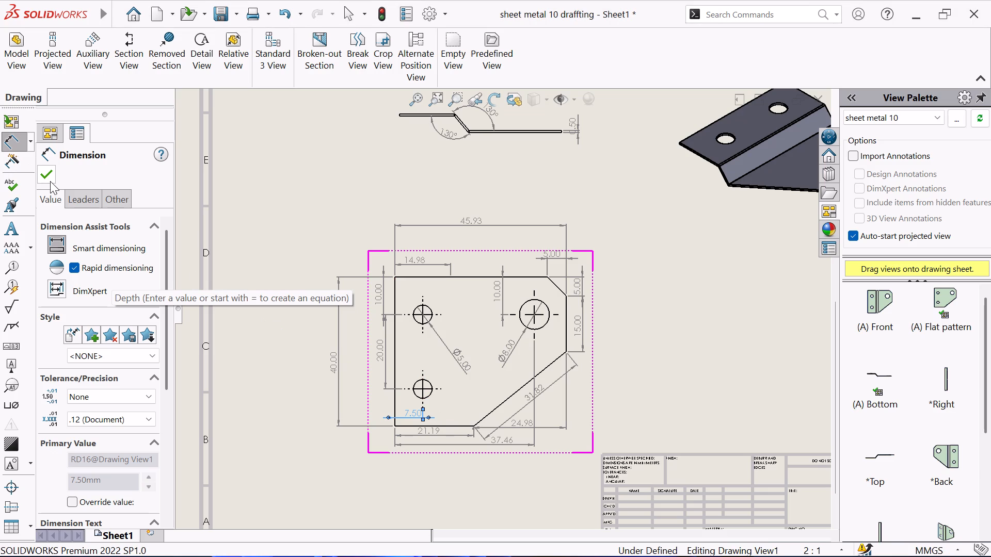
{"action": "left_click", "coordinate": [51, 178]}
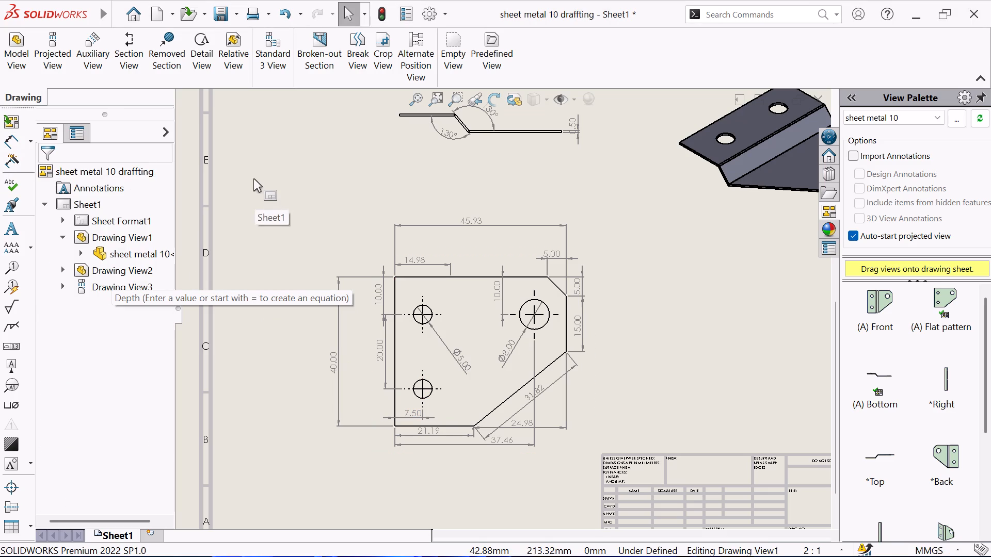
Save the drawing with the added hole position dimensions.
{"action": "key", "text": "ctrl+s"}
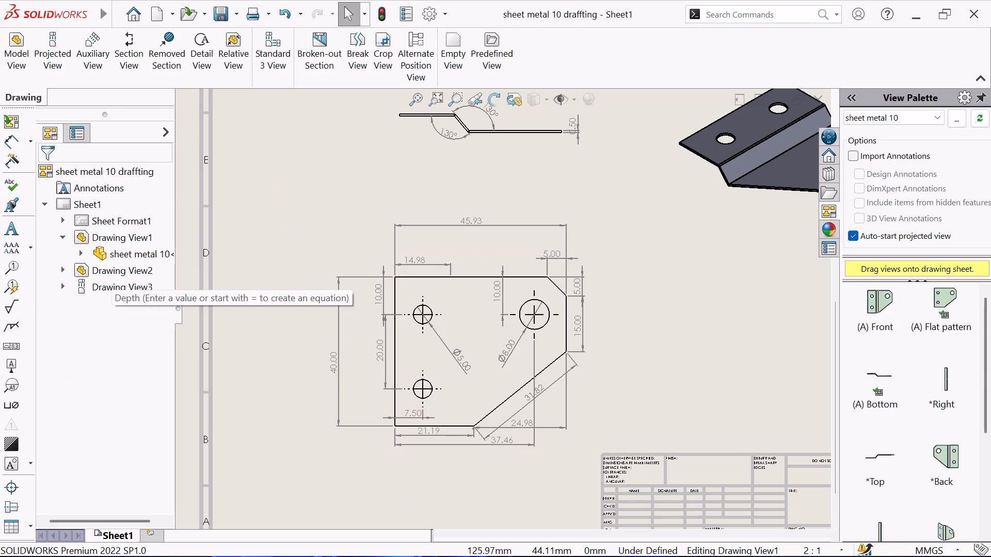